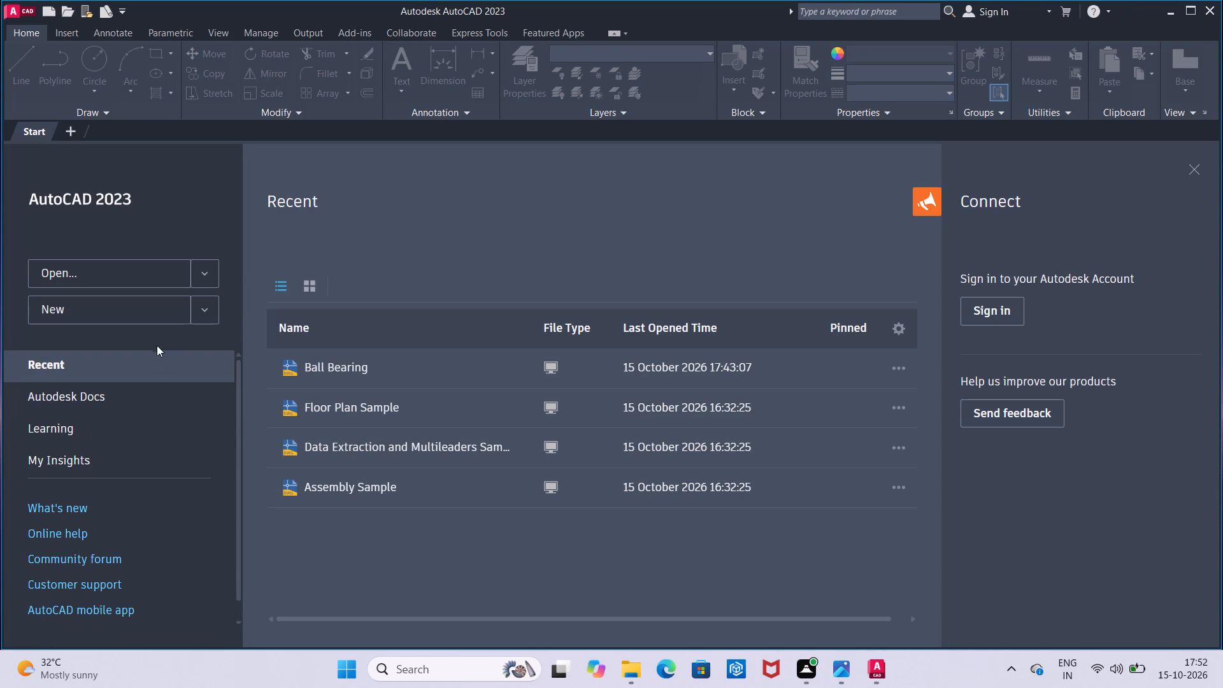
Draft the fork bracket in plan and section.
Create a new blank drawing from the start page.
left_click(159, 323)
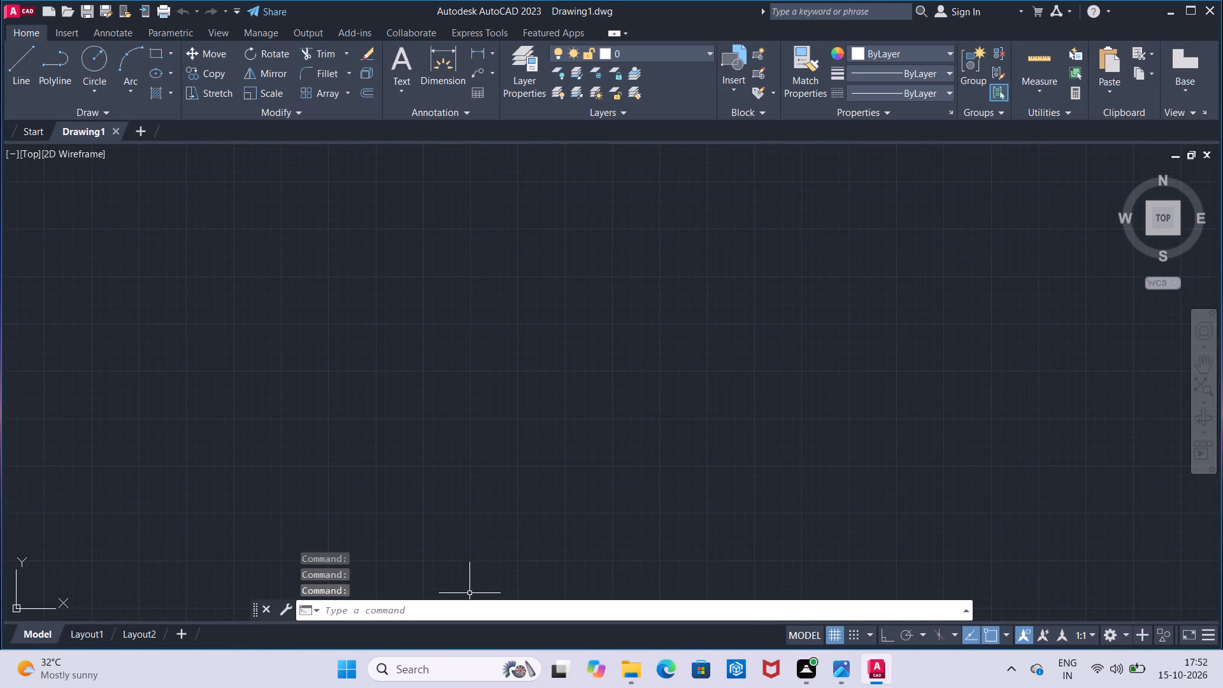
Turn on command logging with the LOGFILEON command.
left_click(510, 614)
type("logfile")
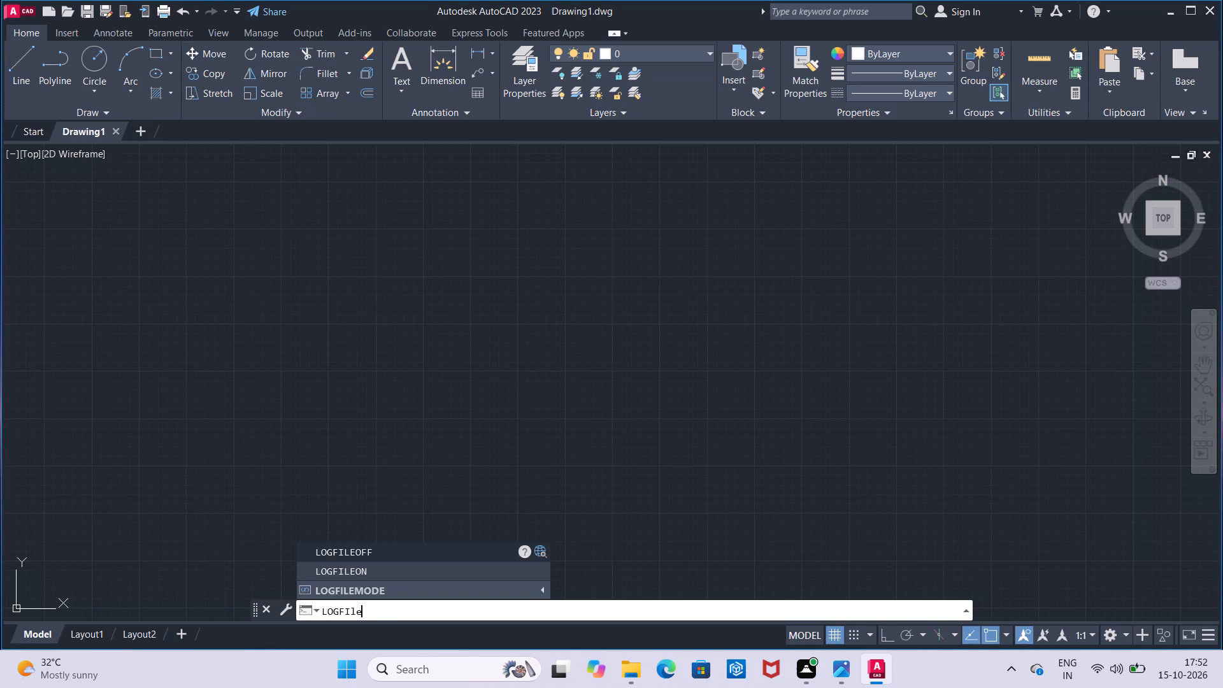
left_click(461, 575)
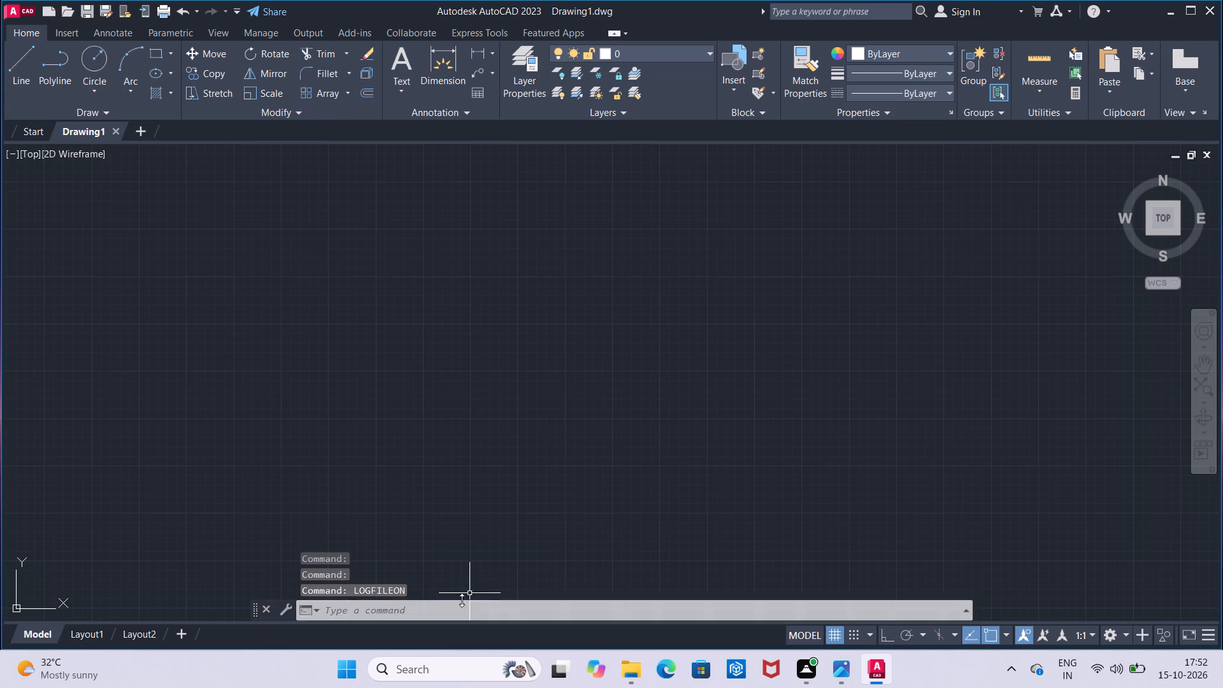
Configure the drawing units with a length precision of 0, keeping decimal type and millimetres.
left_click(463, 605)
type("units")
key("Return")
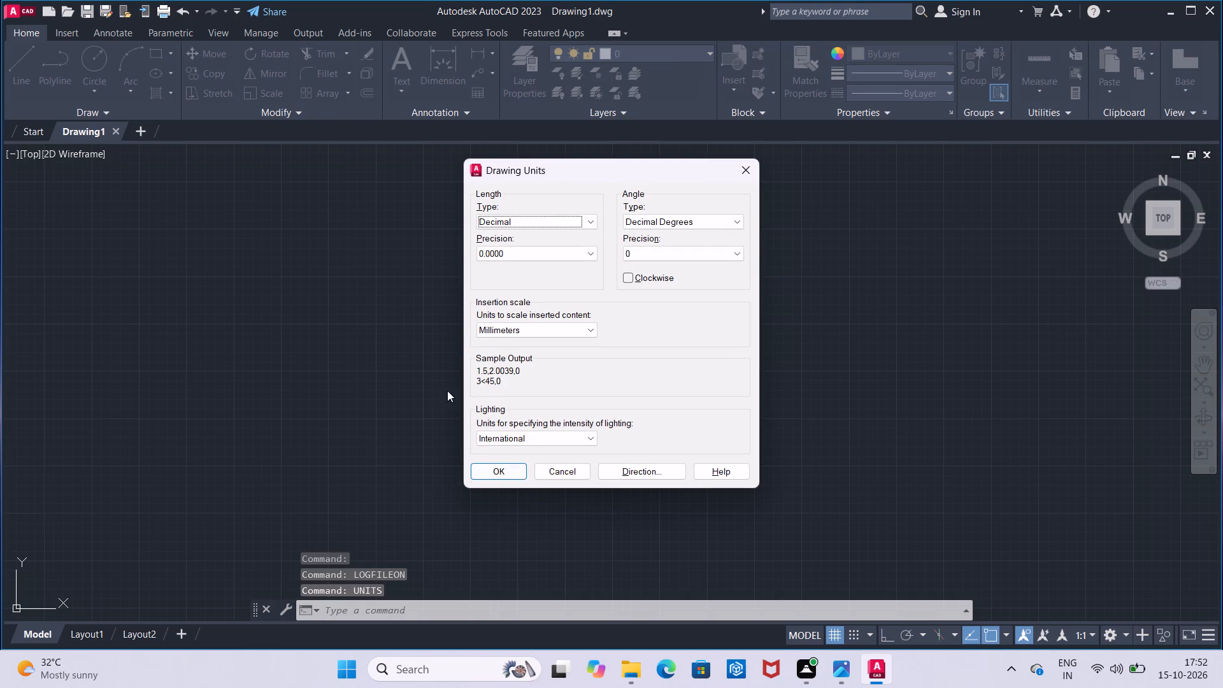
left_click(565, 259)
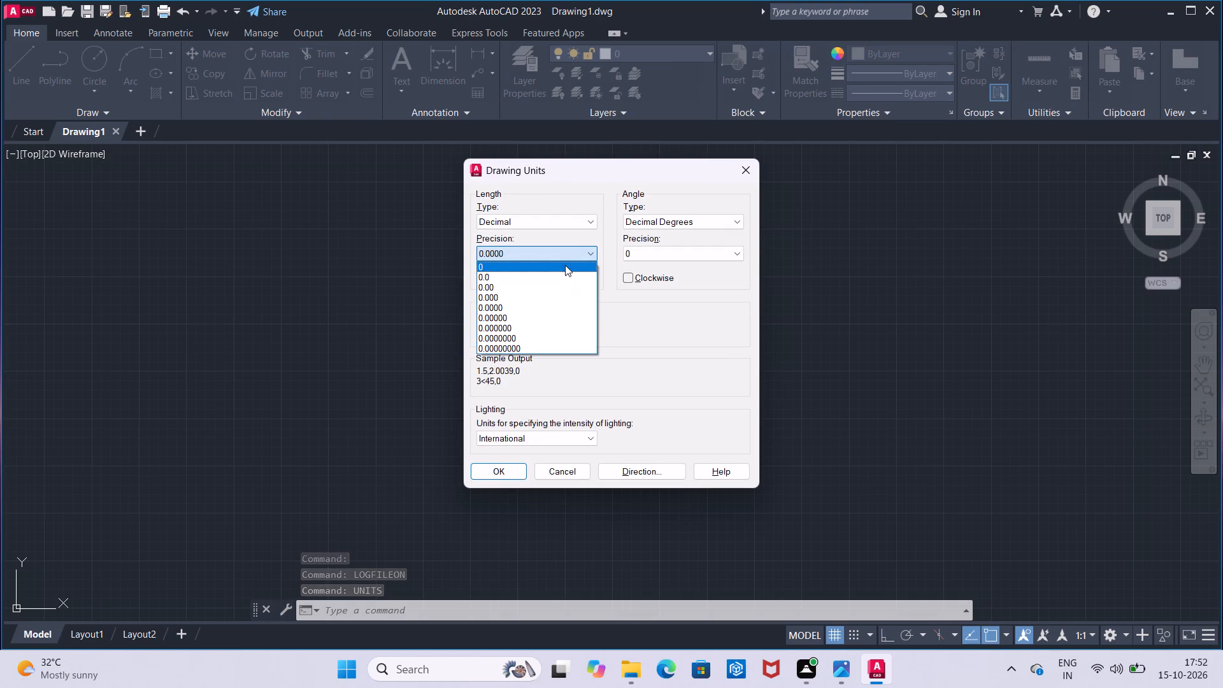
left_click(565, 265)
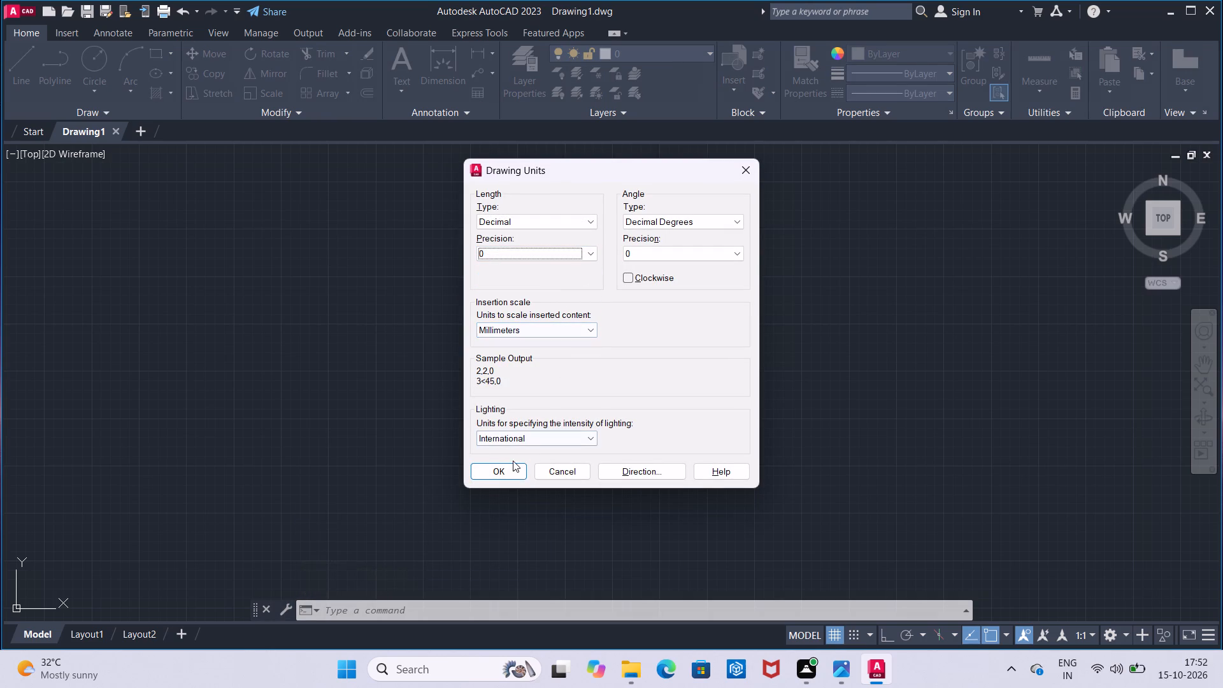
left_click(507, 473)
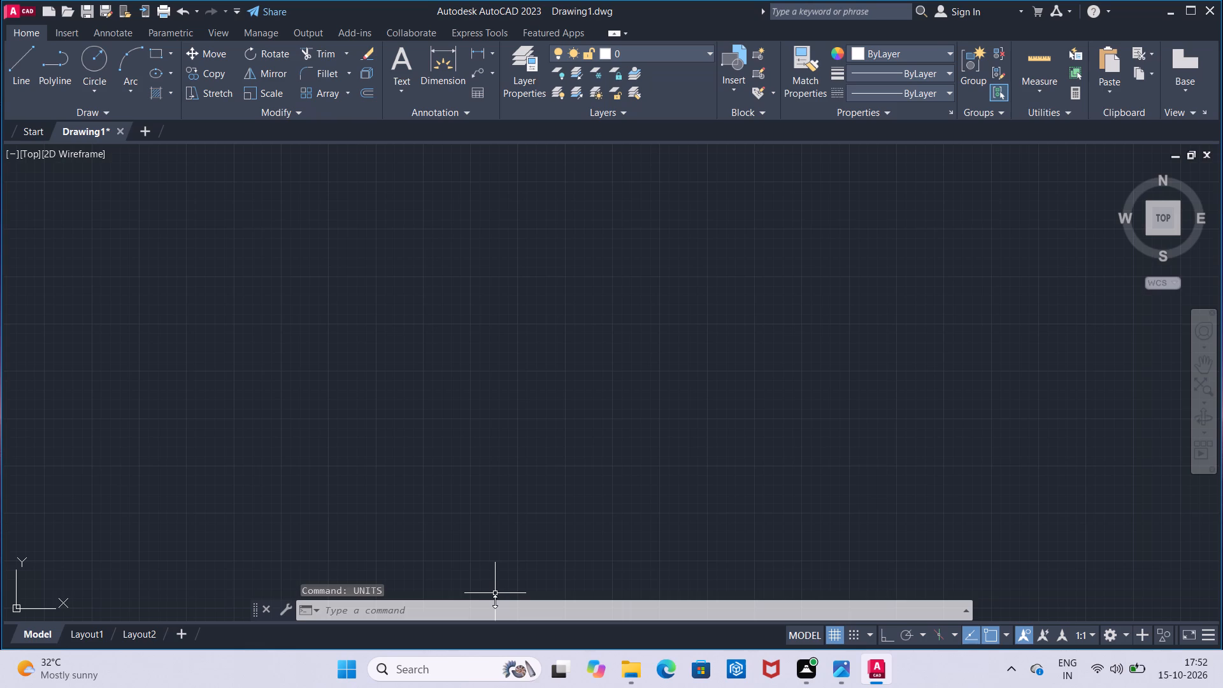
Modify the ISO-25 dimension style so its linear dimensions use a precision of 0.
left_click(495, 610)
key("d")
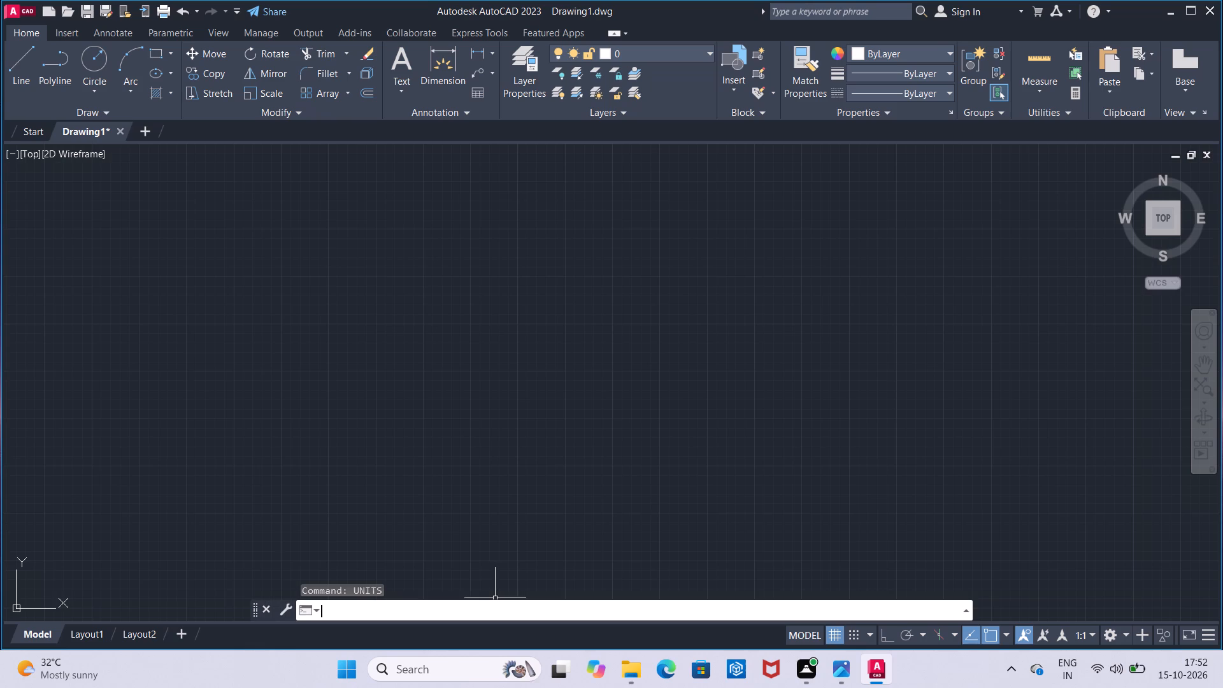
key("Return")
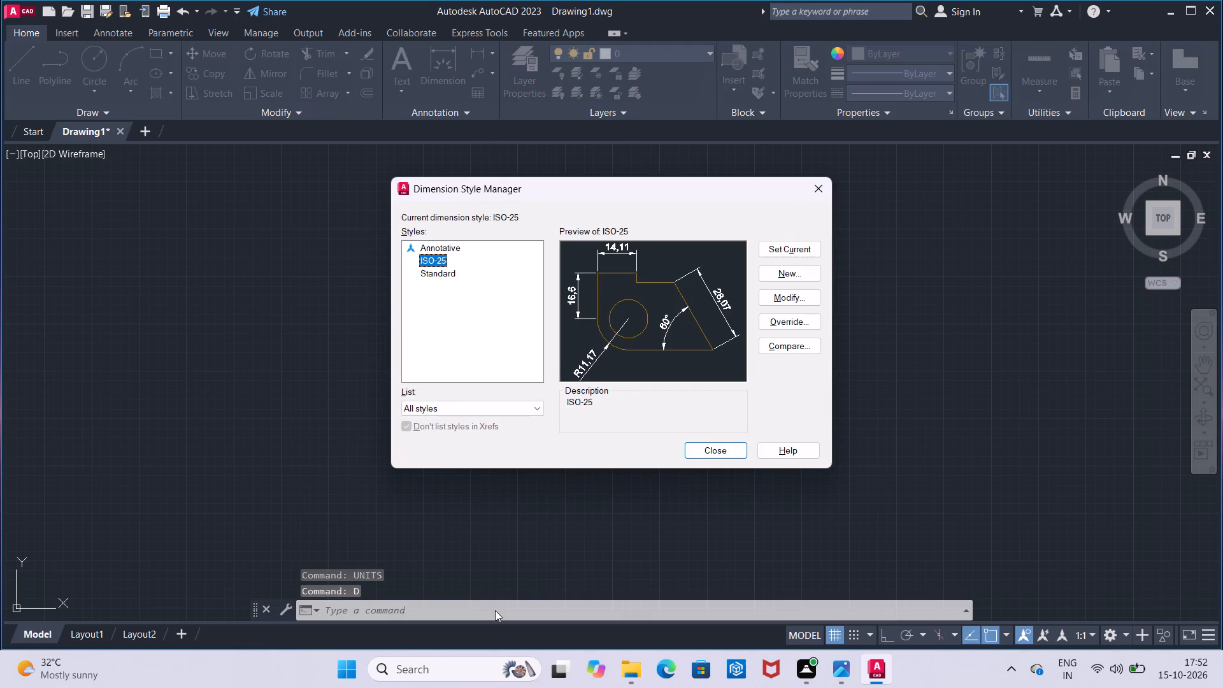
left_click(783, 302)
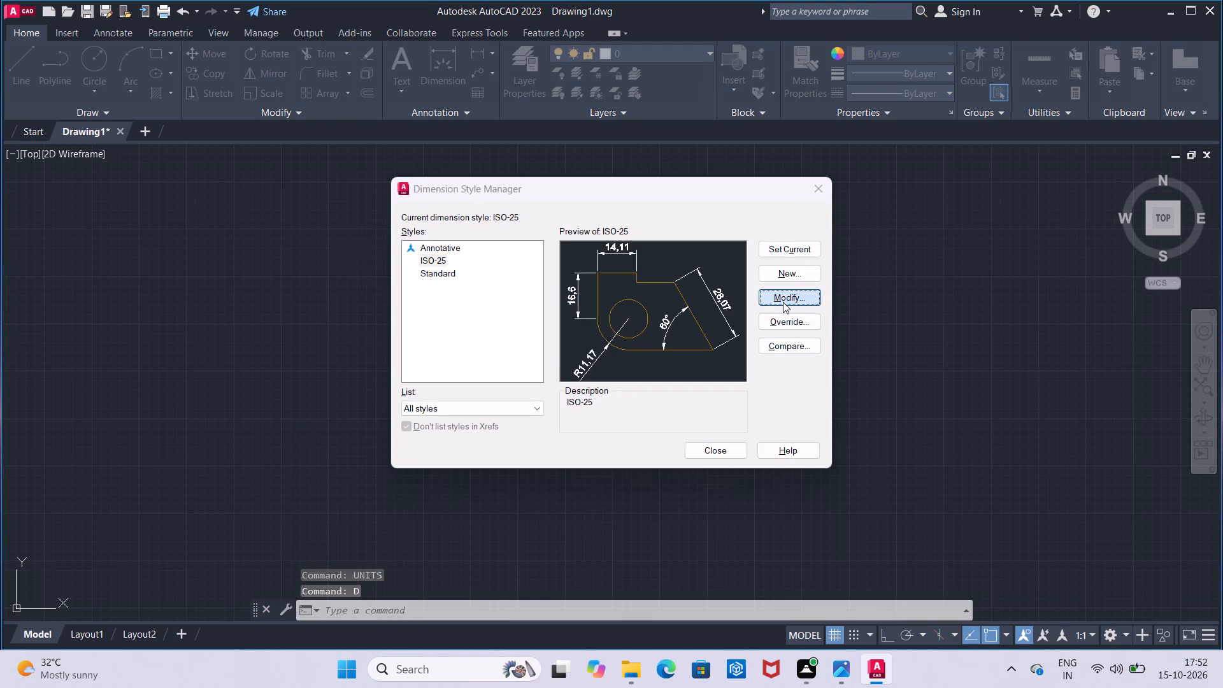
left_click(571, 215)
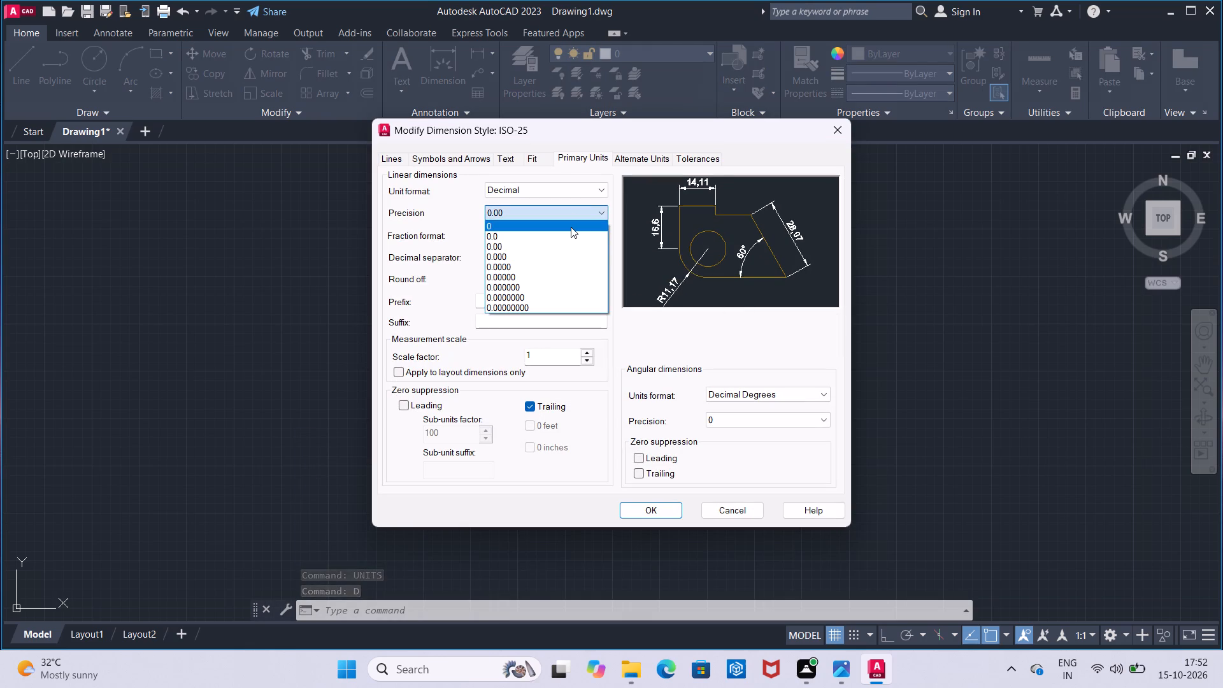
left_click(571, 227)
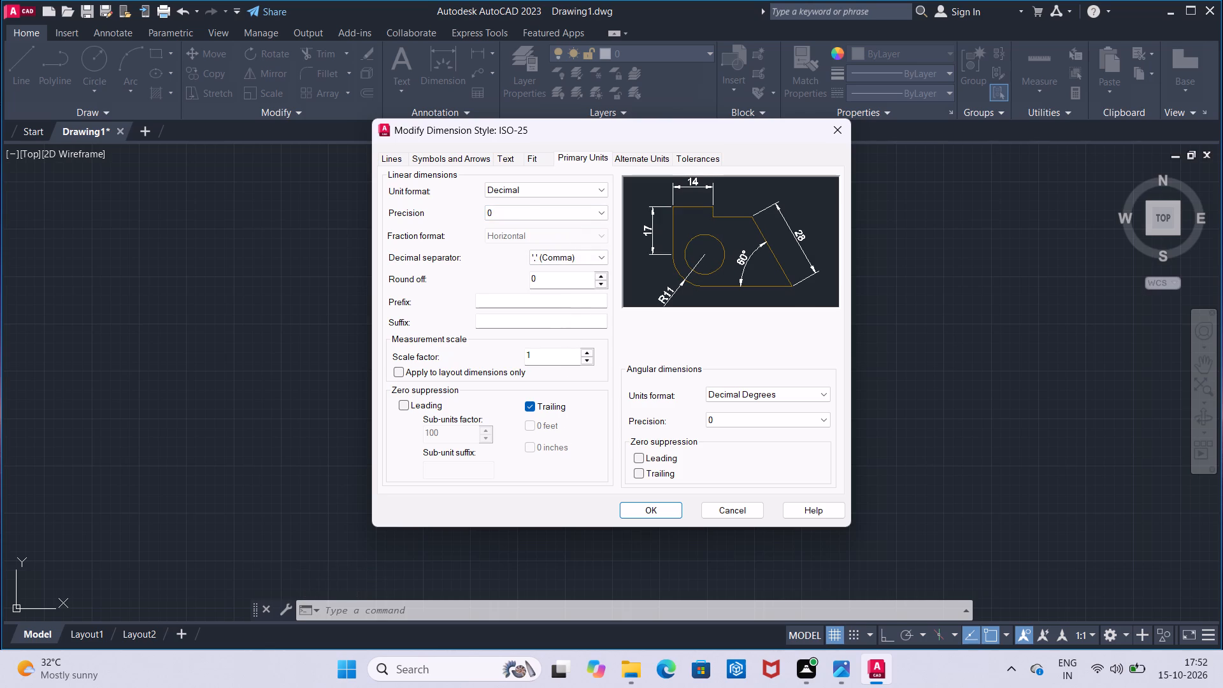
Set the ISO-25 dimension text height to 6 with ISO standard text alignment, and accept the style changes.
left_click(515, 162)
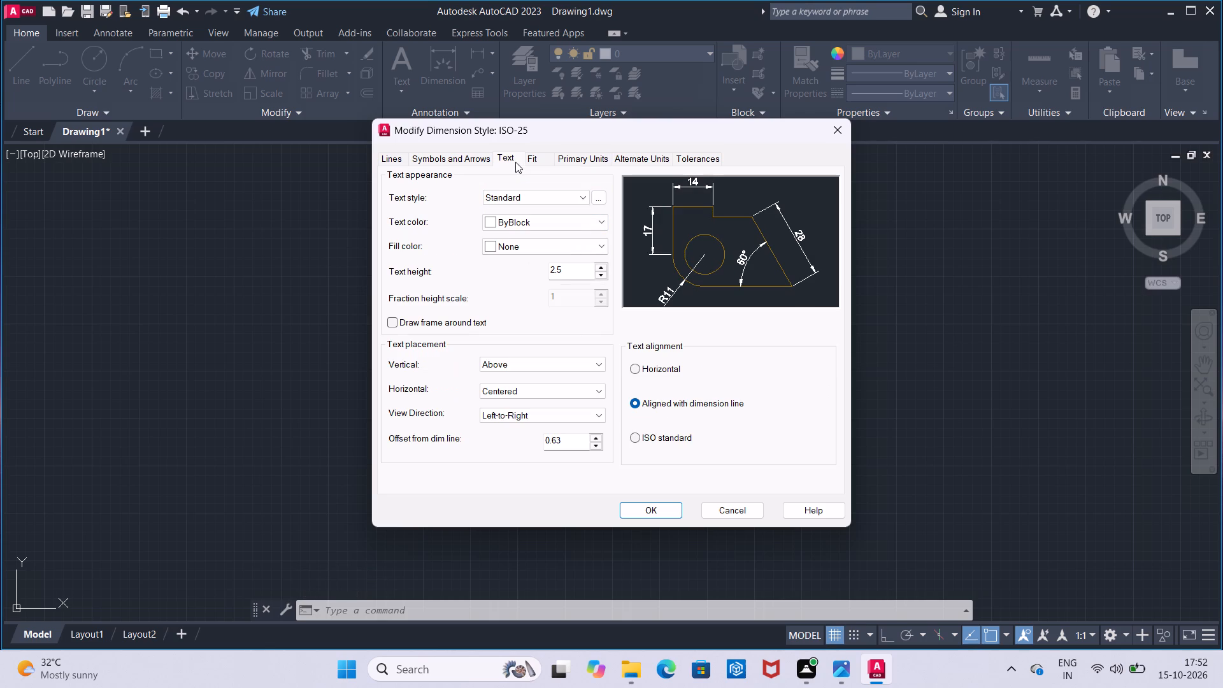
left_click(570, 274)
key("BackSpace")
key("BackSpace")
key("BackSpace")
key("BackSpace")
key("BackSpace")
key("BackSpace")
key("BackSpace")
key("BackSpace")
key("BackSpace")
key("BackSpace")
key("BackSpace")
key("BackSpace")
key("BackSpace")
key("BackSpace")
key("BackSpace")
key("BackSpace")
key("BackSpace")
key("BackSpace")
key("BackSpace")
key("BackSpace")
key("6")
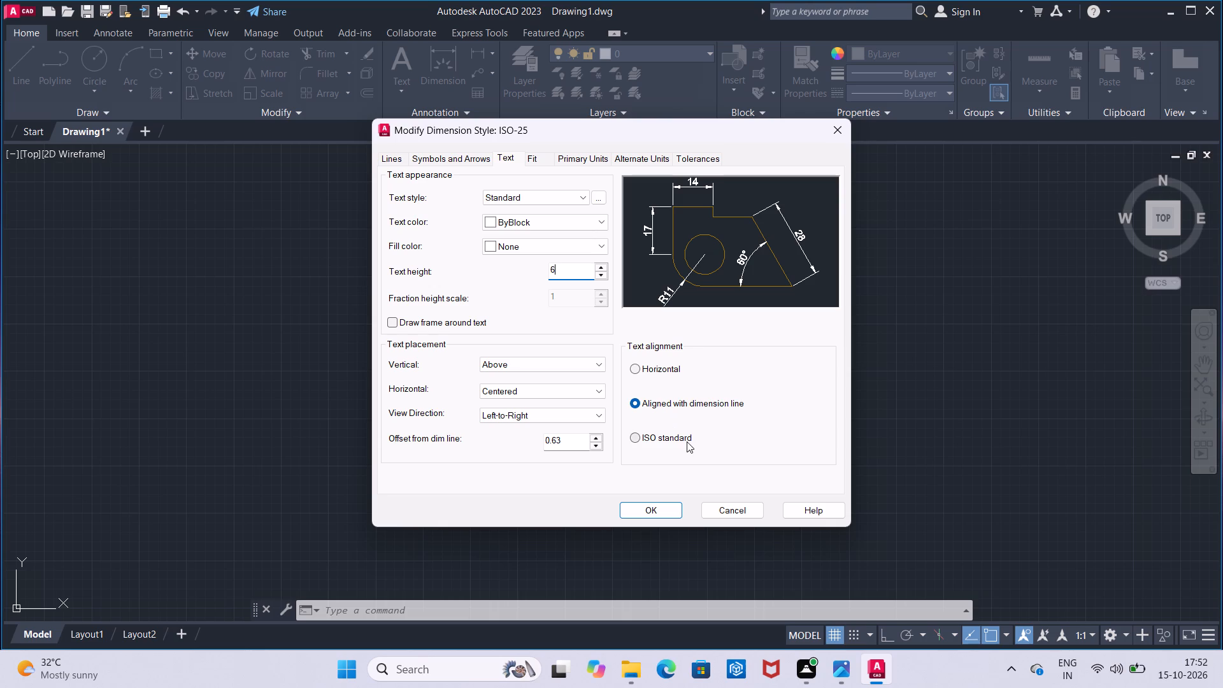
left_click(687, 439)
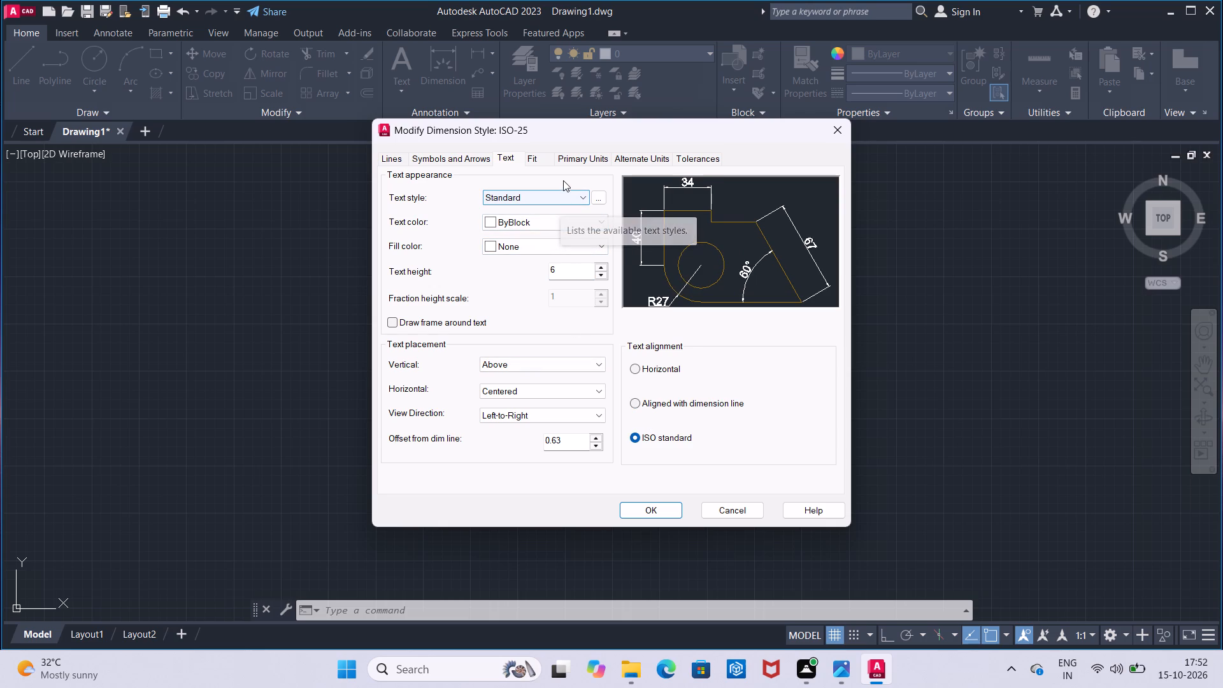
left_click(652, 508)
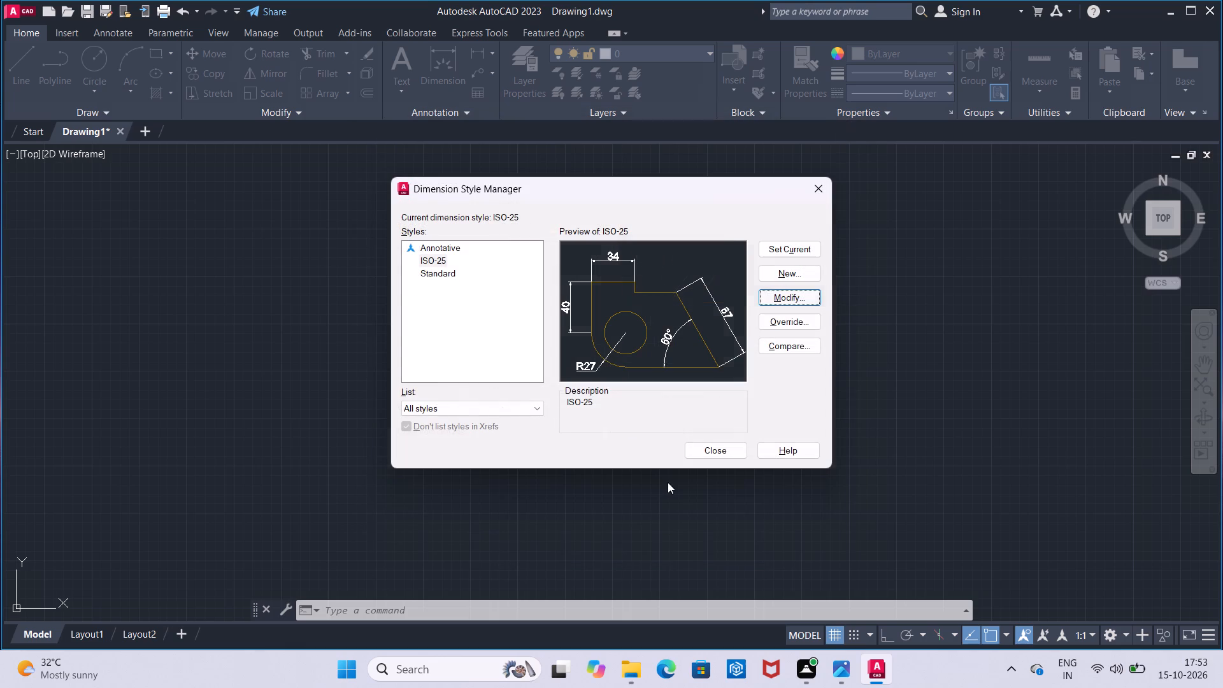
Make the modified ISO-25 dimension style current and finish managing dimension styles.
left_click(771, 251)
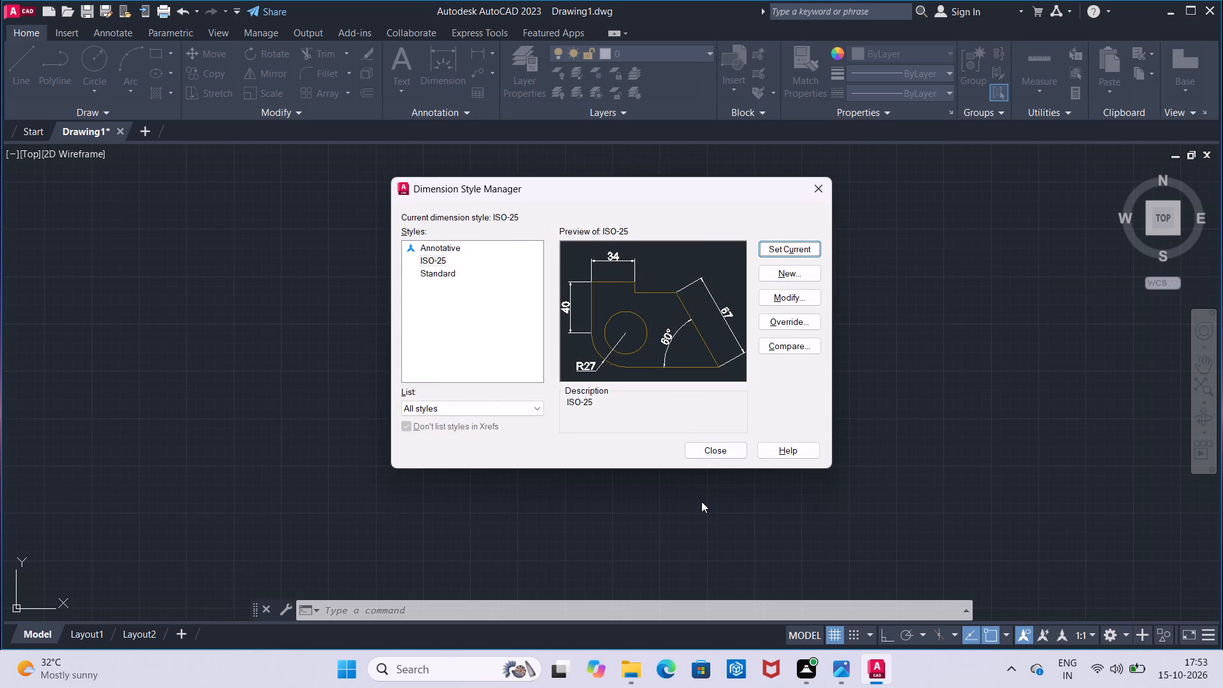
left_click(703, 448)
left_click(594, 598)
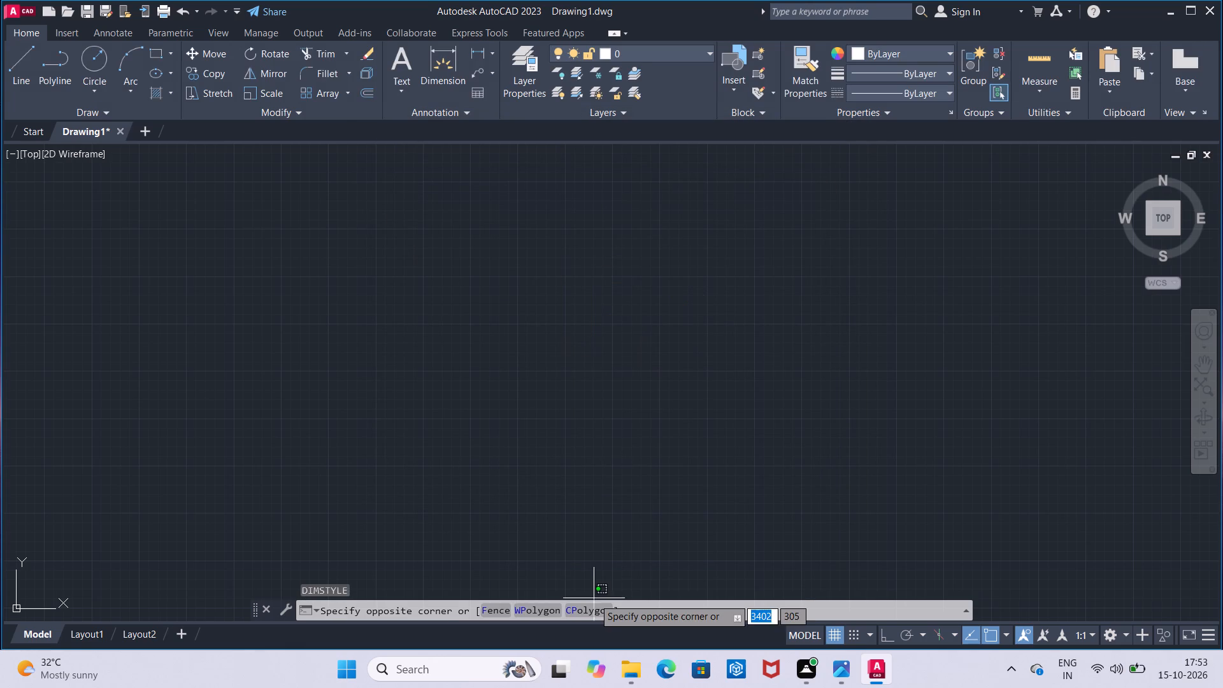
key("Escape")
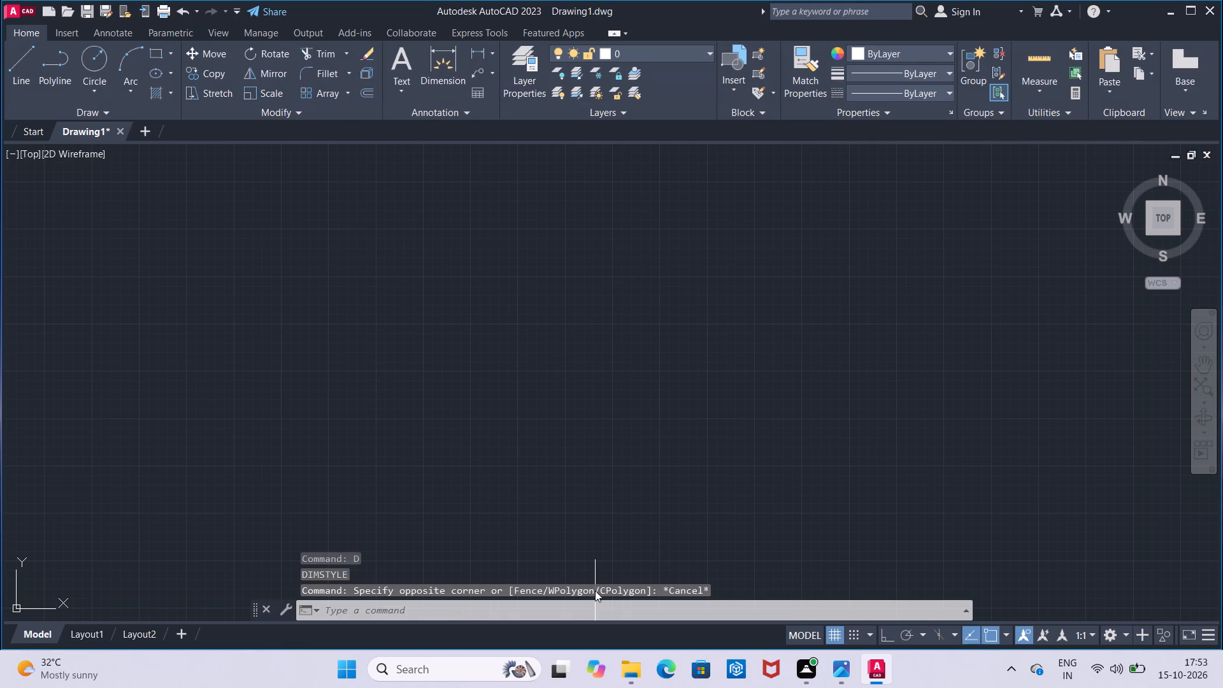
Set the model space limits with lower left corner 0,0 and upper right corner 100,100.
left_click(589, 599)
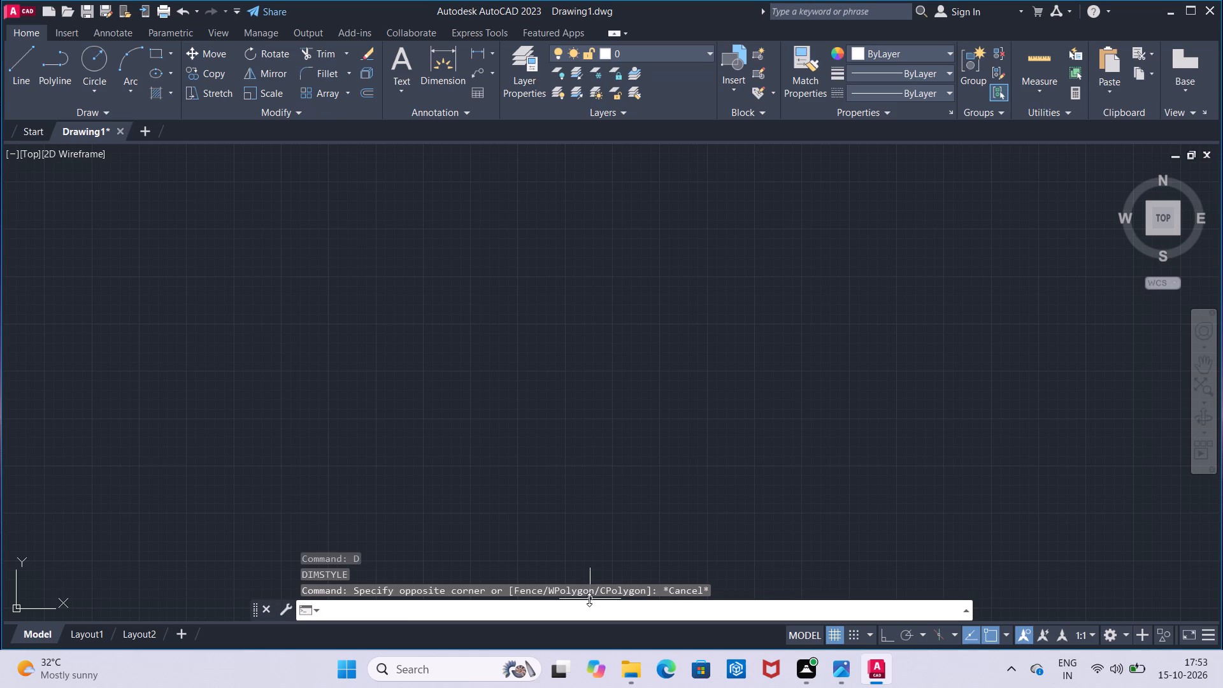
type("lim")
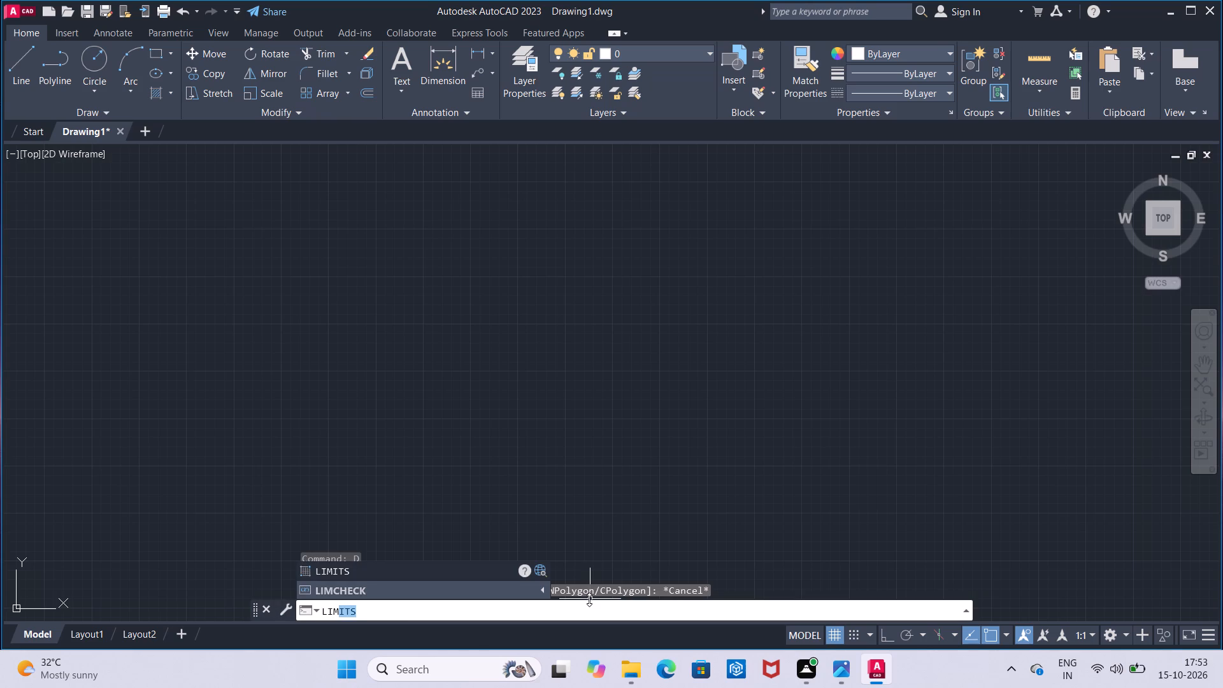
left_click(501, 577)
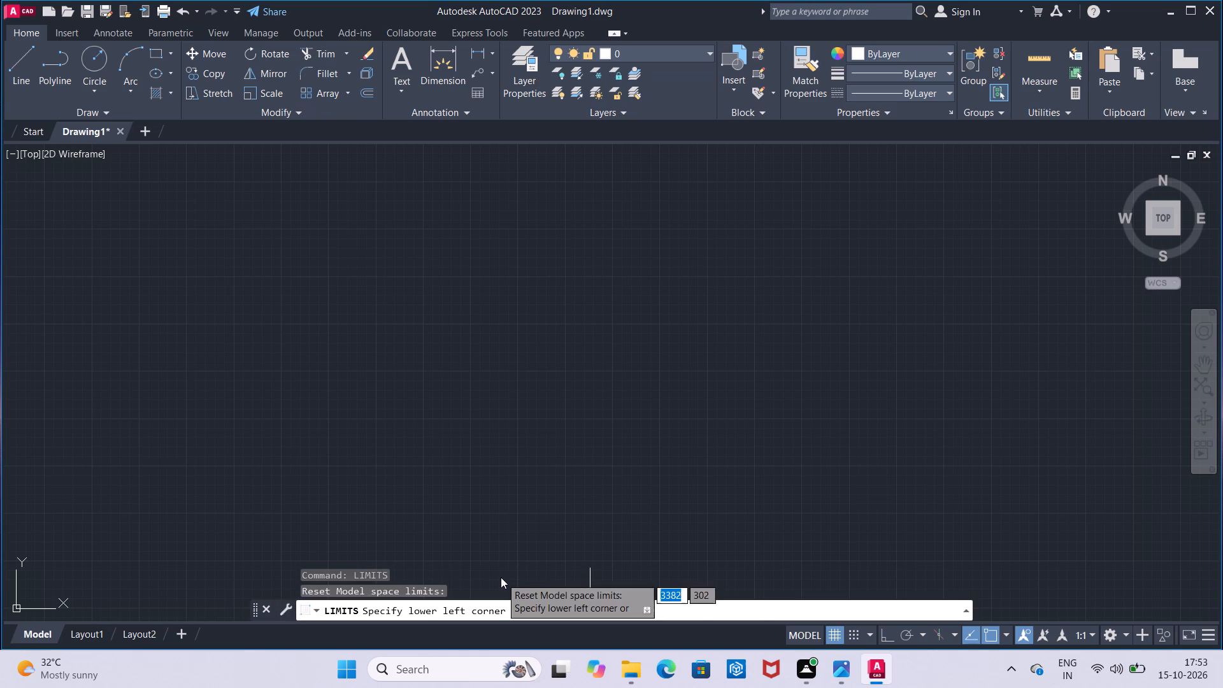
left_click(631, 615)
type("0,0")
key("Return")
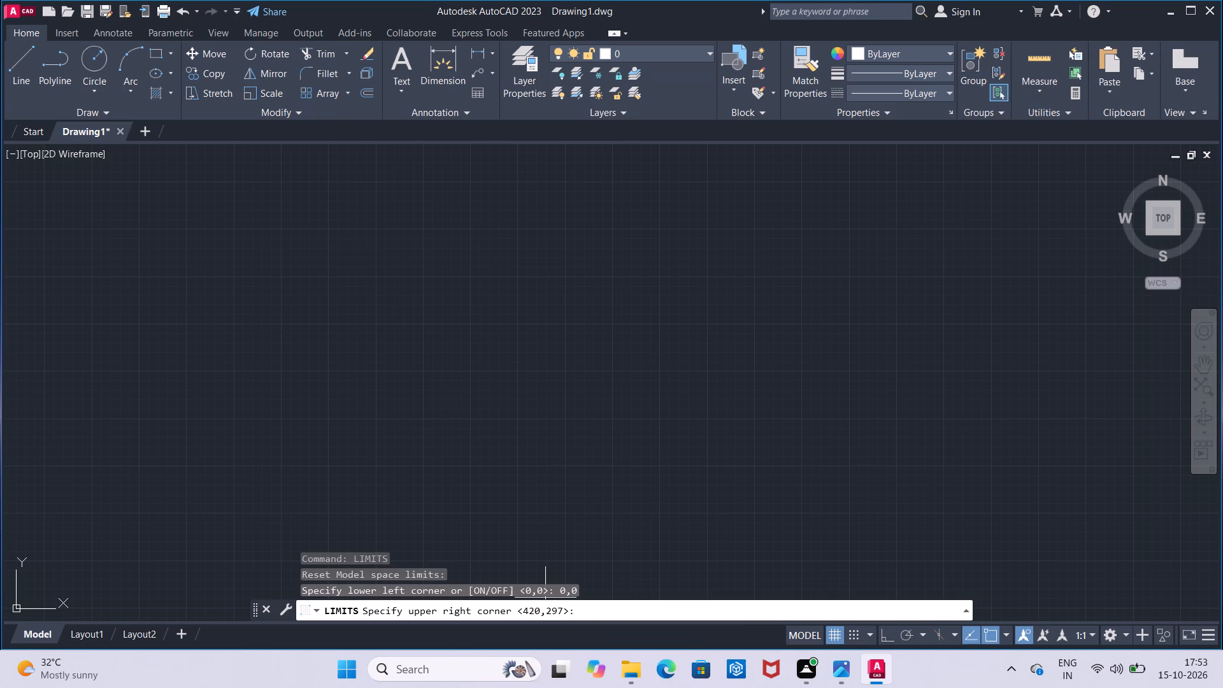
type("100,100")
key("Return")
Enable Ortho mode and draw a single horizontal line 45 mm long in the lower middle of the drawing area.
key("z")
key("Return")
key("a")
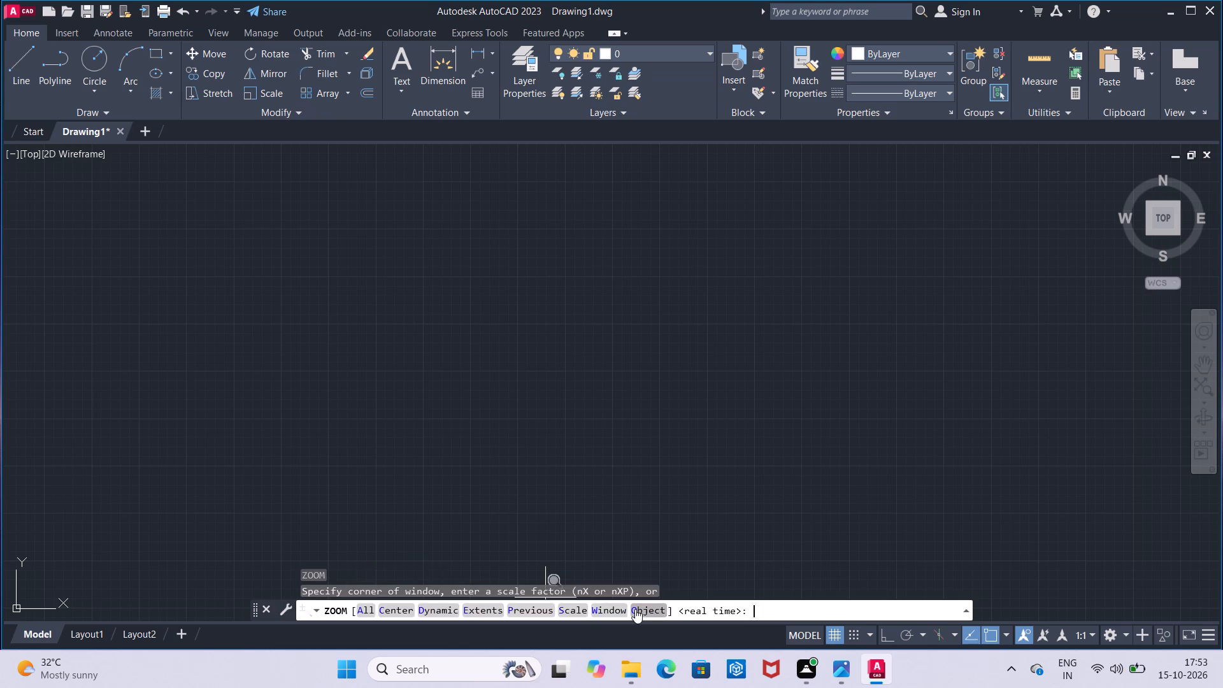
key("Return")
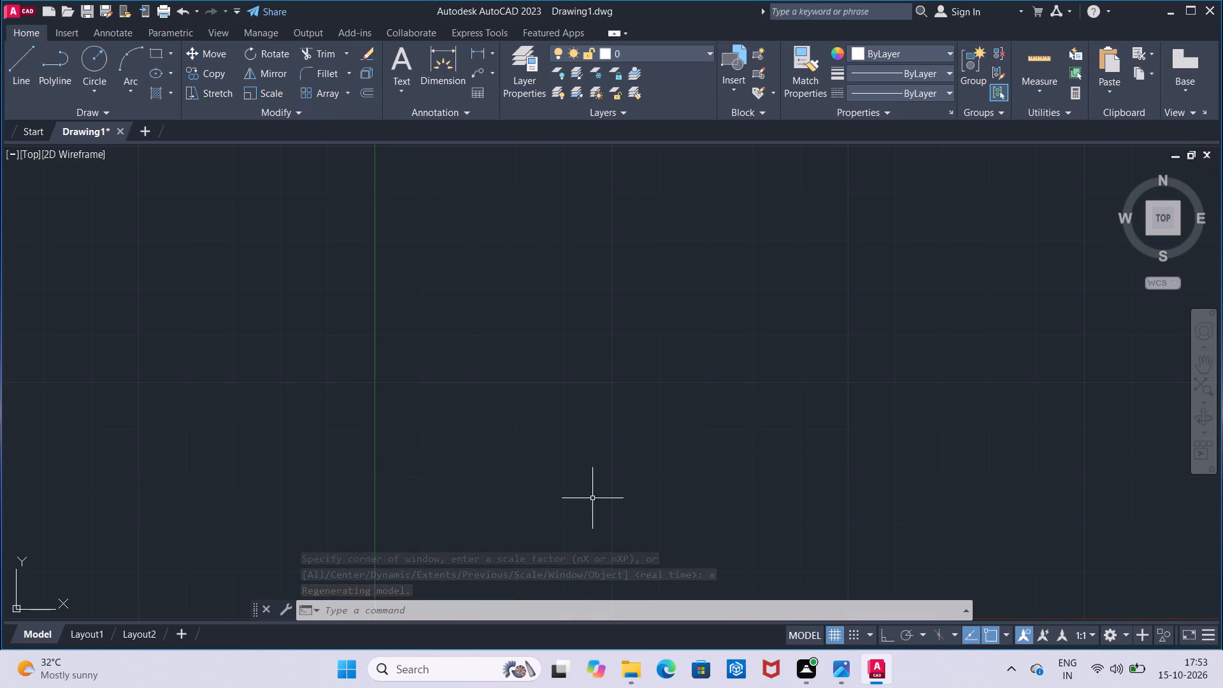
left_click(883, 640)
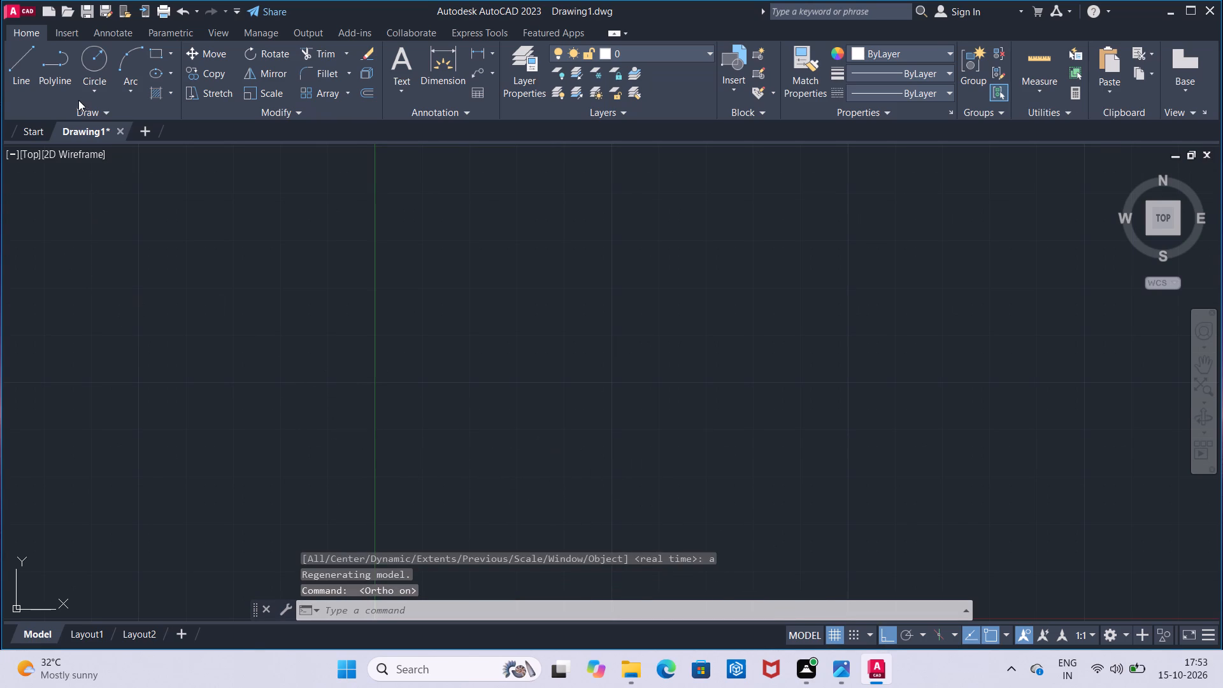
left_click(12, 90)
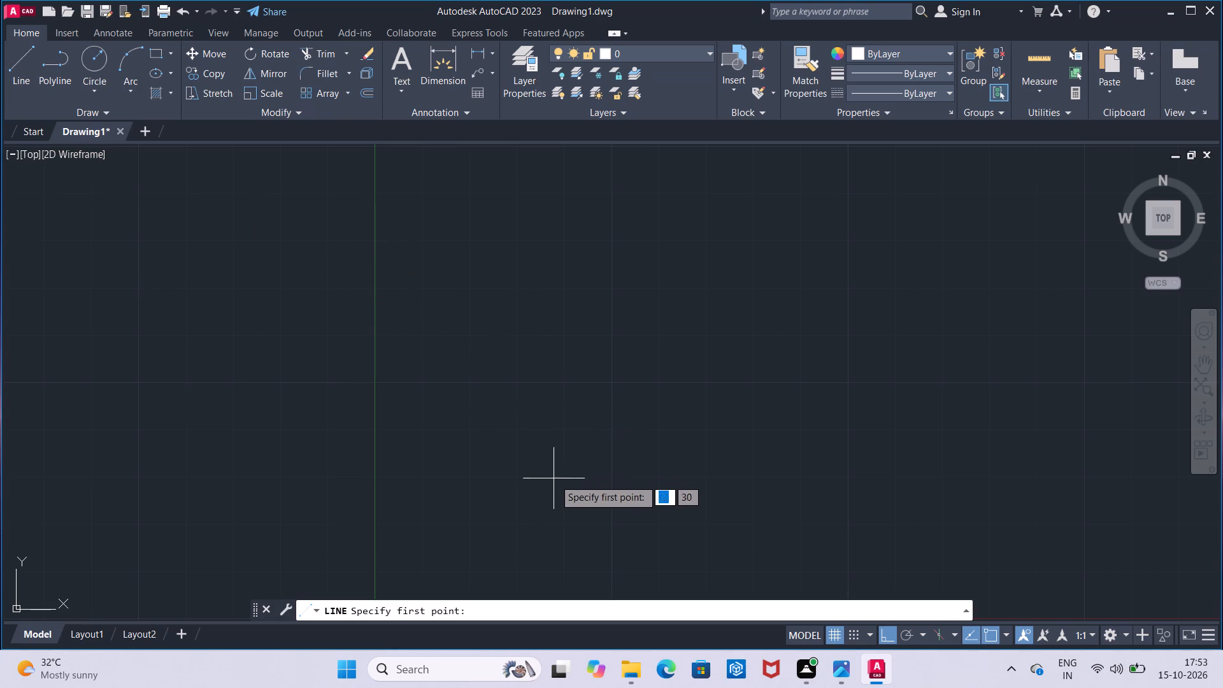
left_click(559, 526)
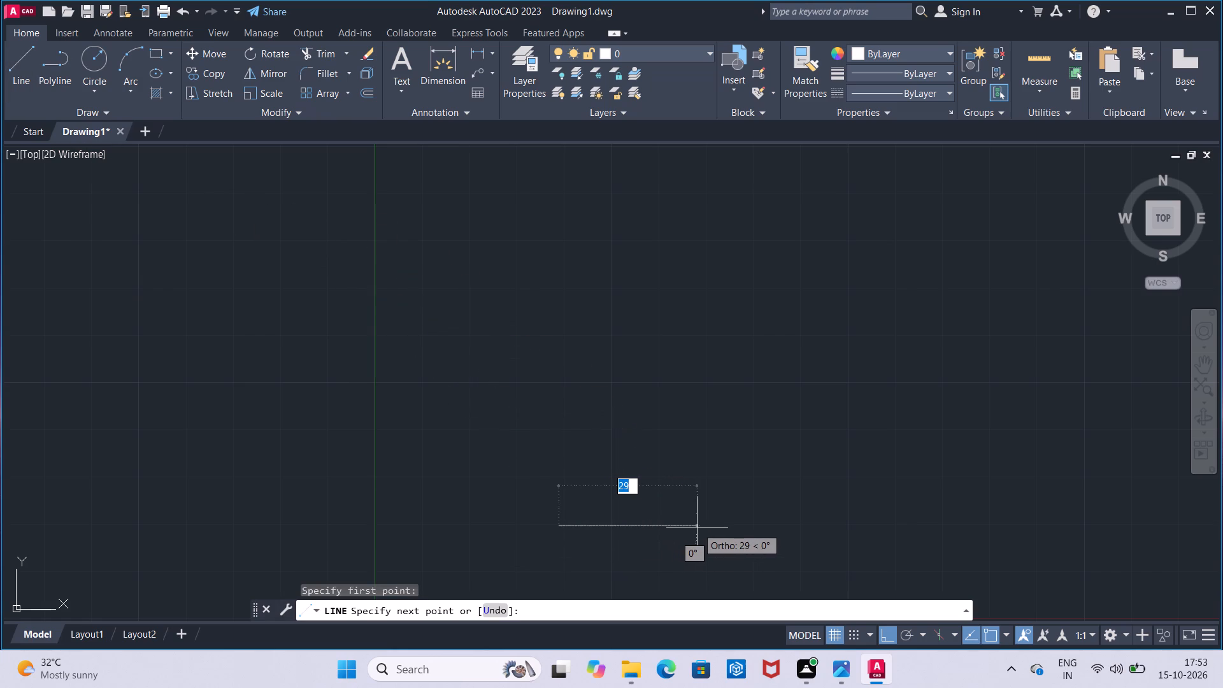
type("45")
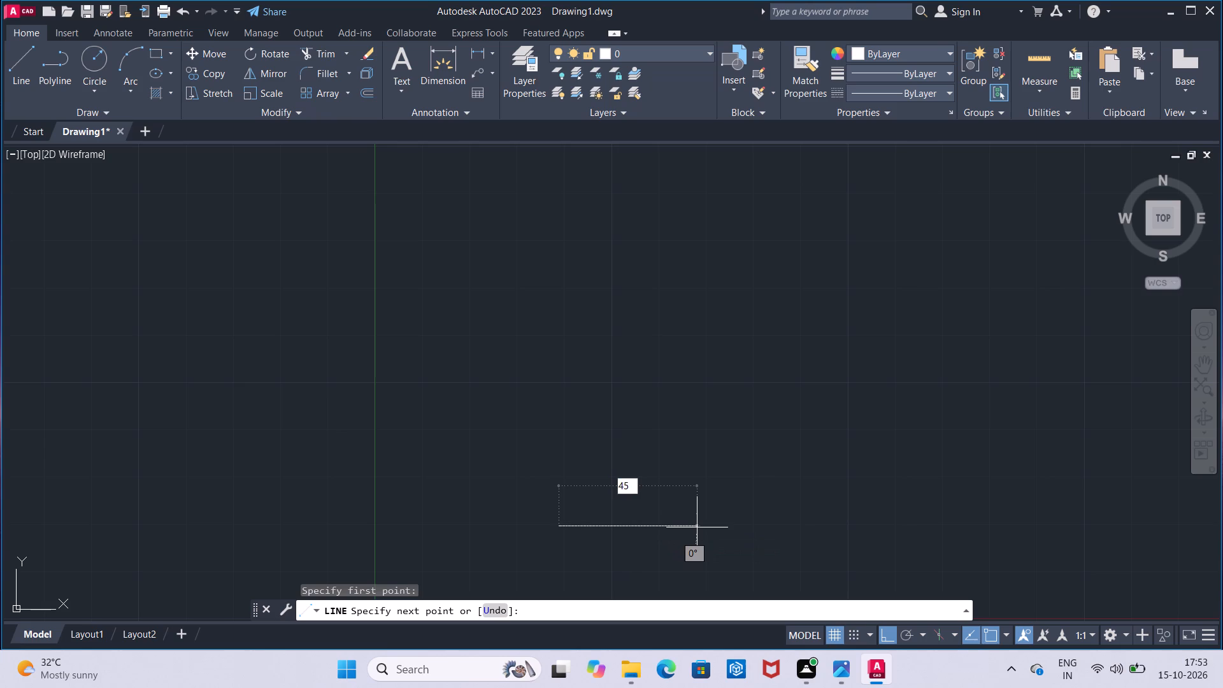
key("Return")
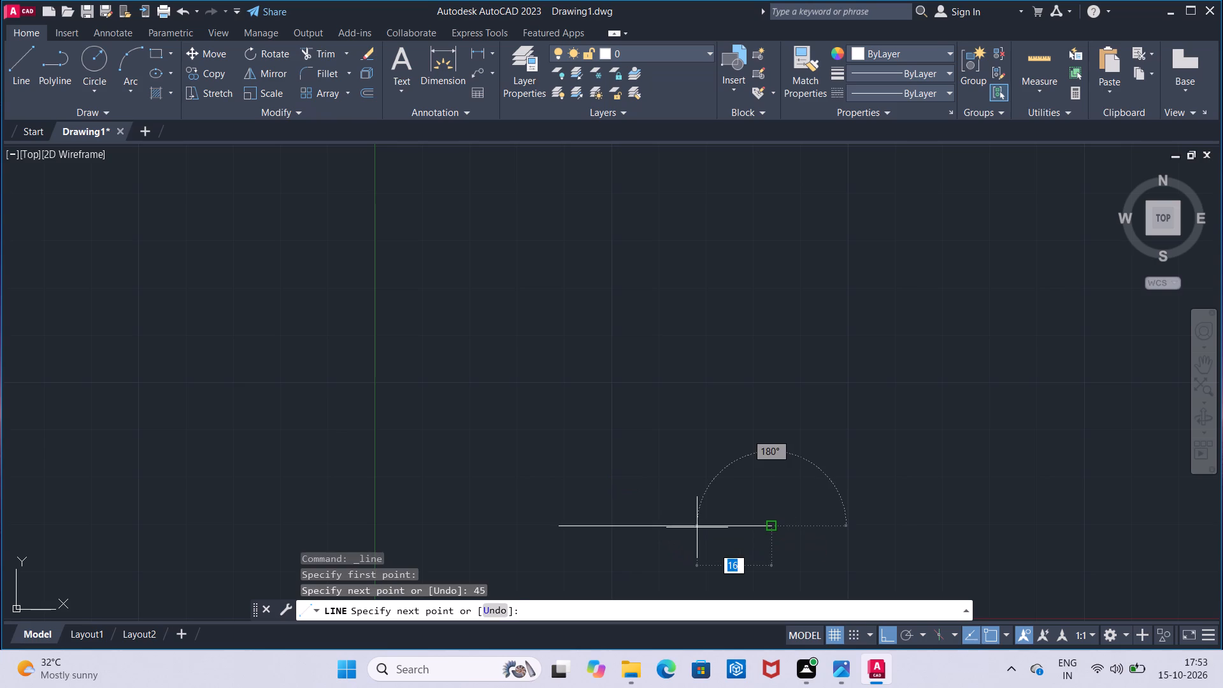
key("Escape")
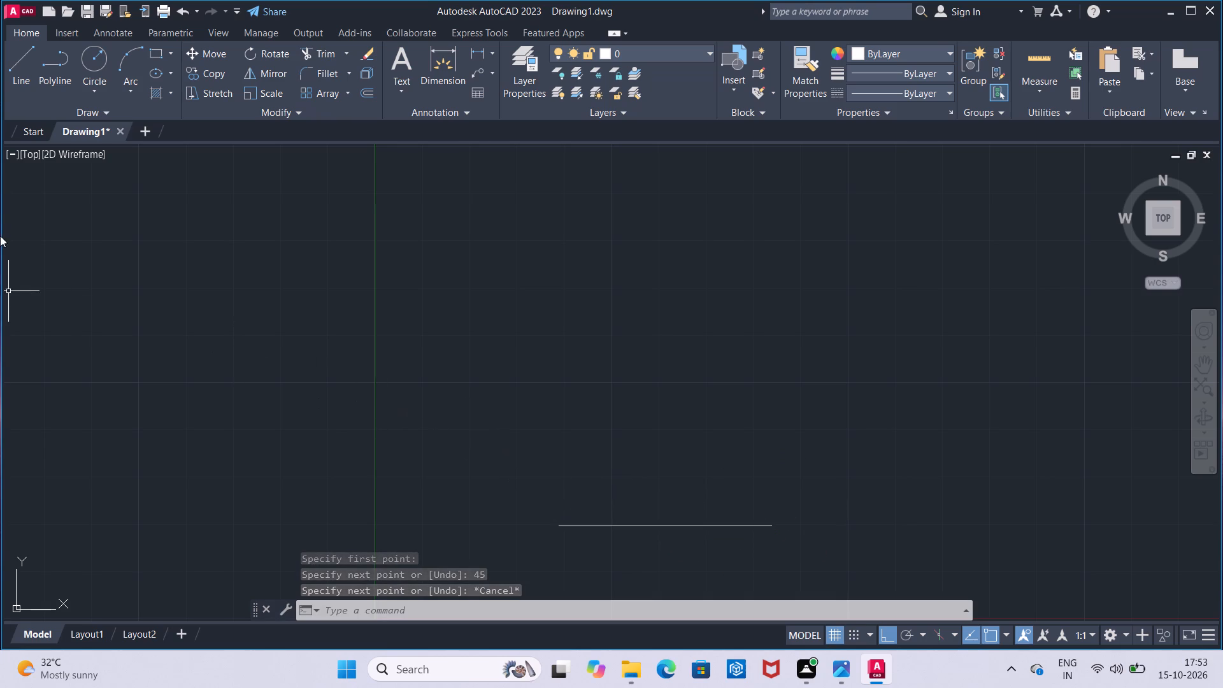
Draw connected lines from the left end of the 45 mm line: 10 mm up, 35 mm right, and 10 mm up.
left_click(28, 88)
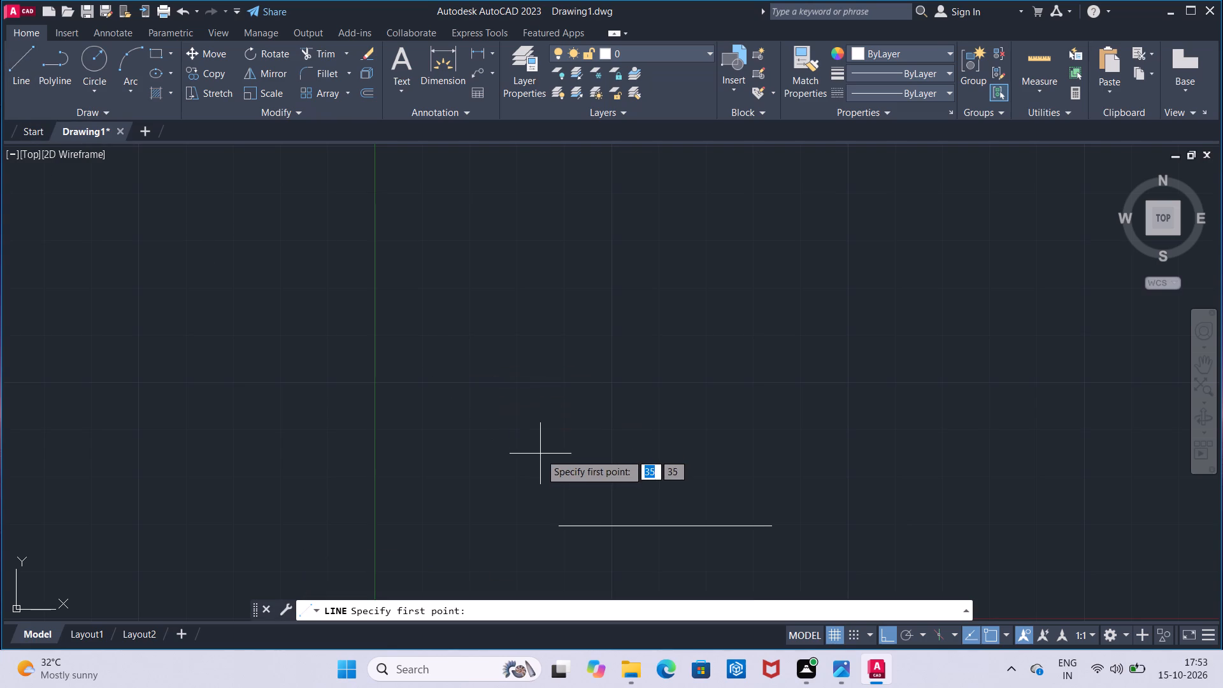
left_click(566, 522)
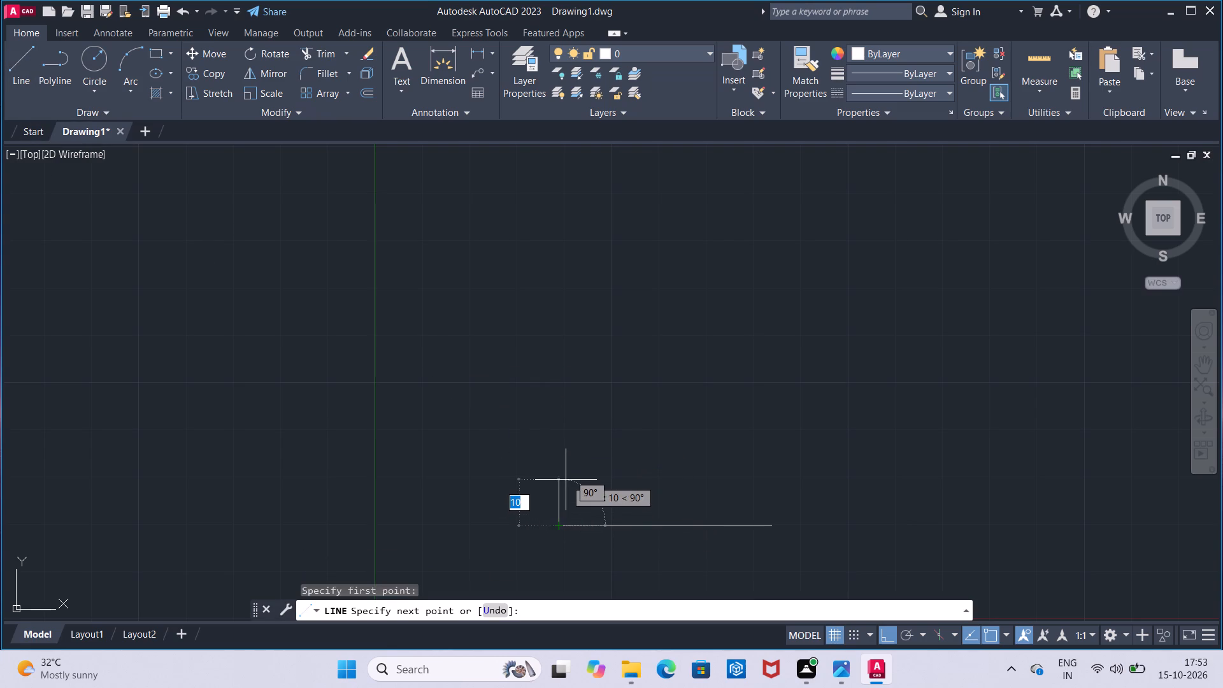
type("10")
key("Return")
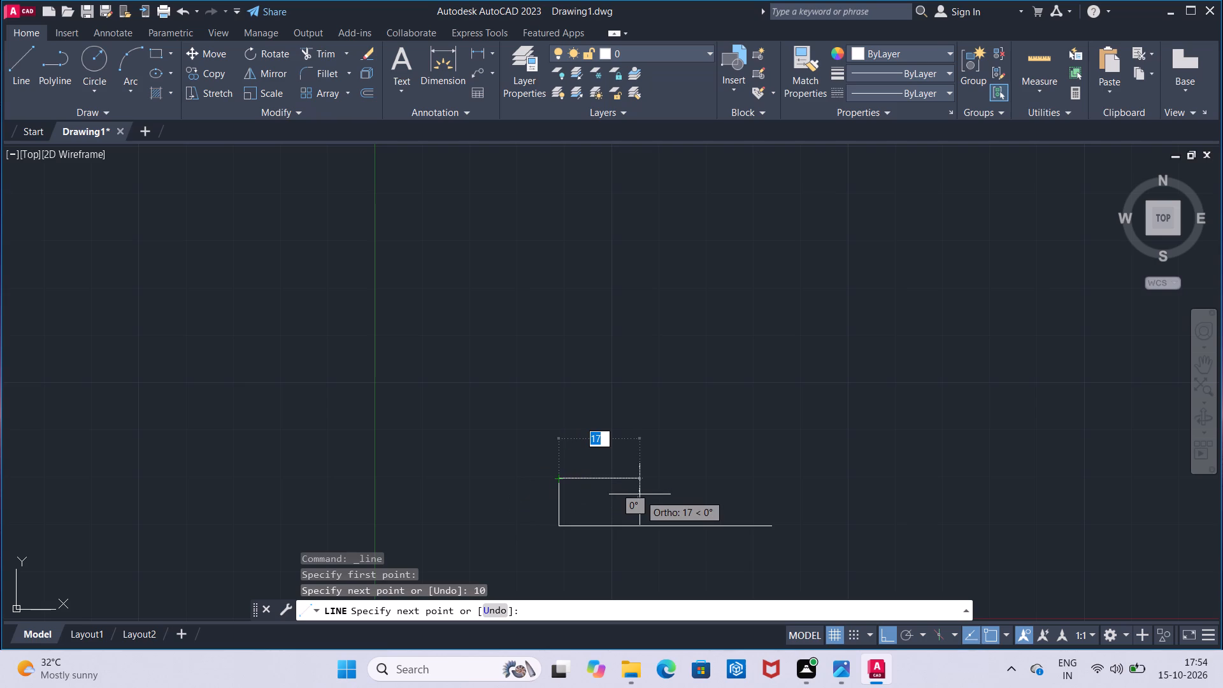
type("35")
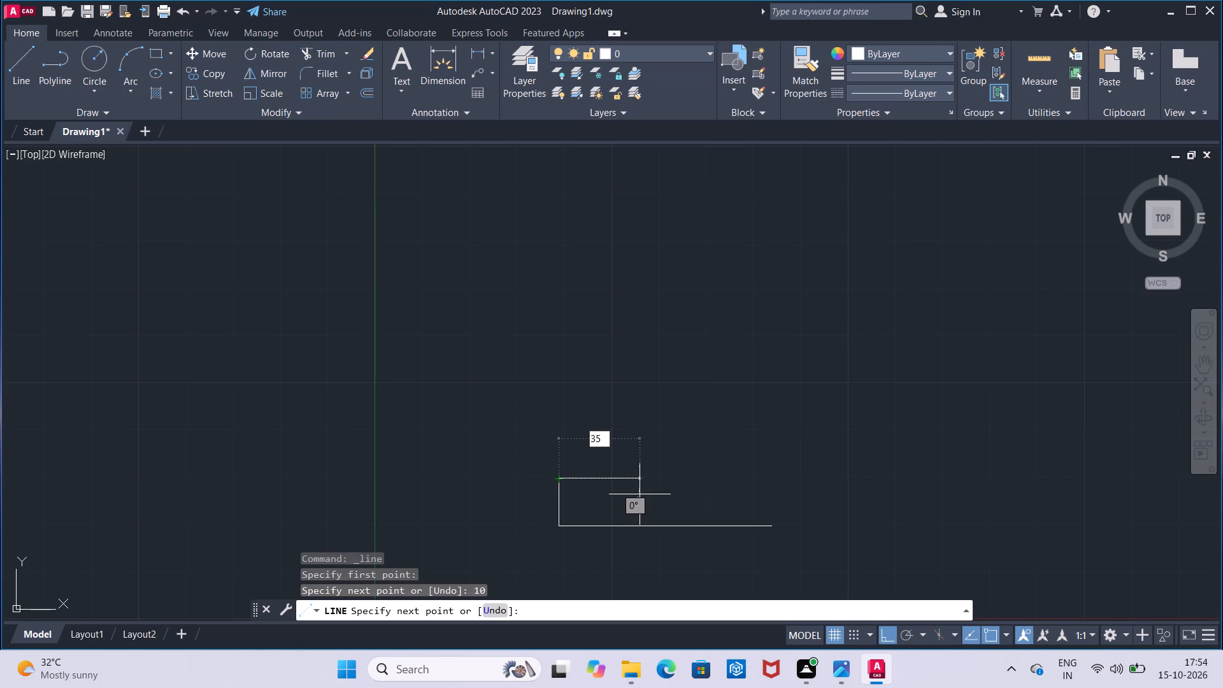
key("Return")
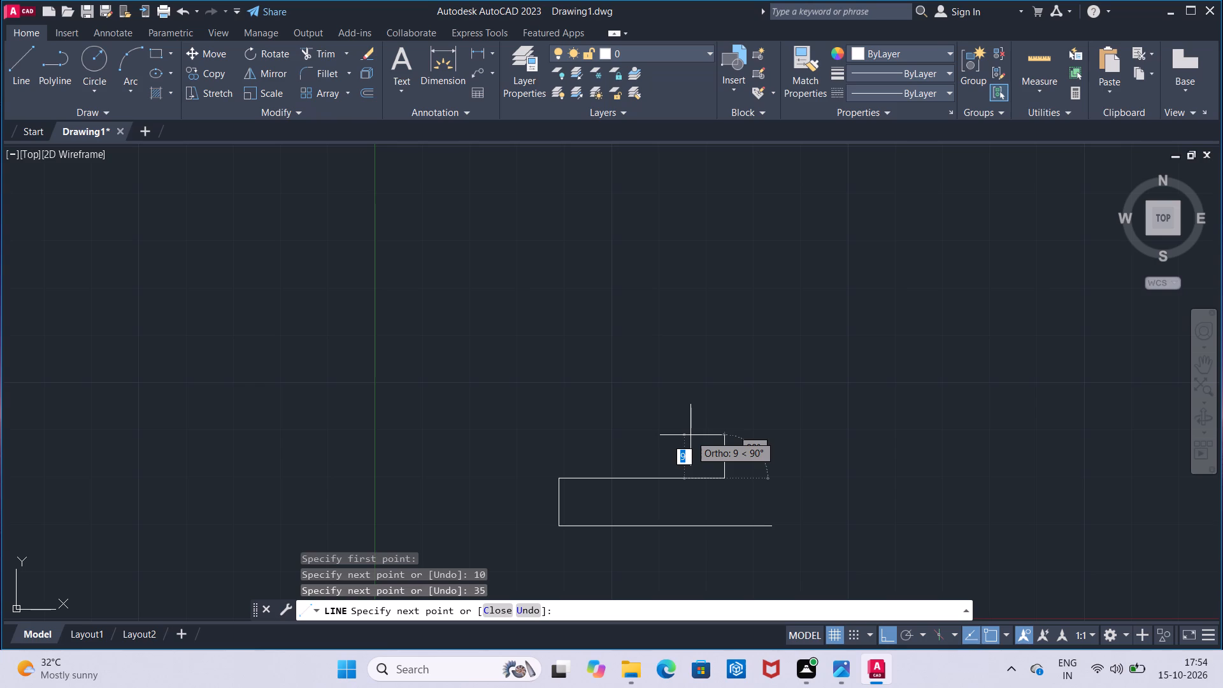
type("10")
key("Return")
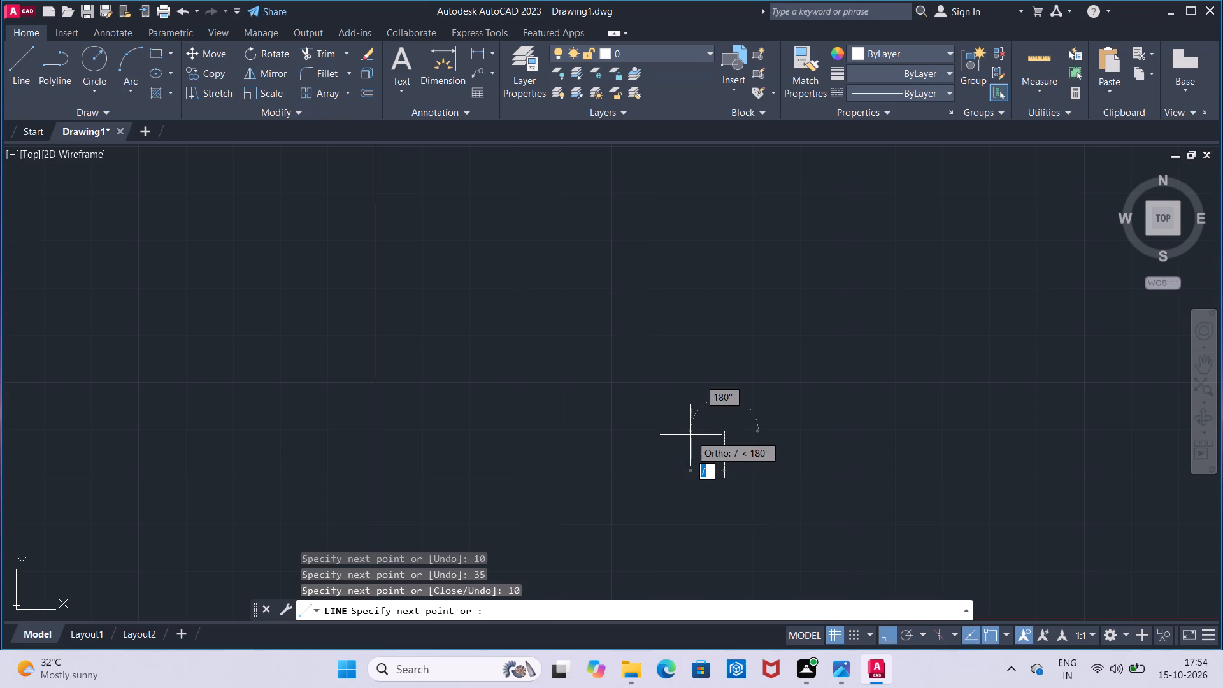
key("Escape")
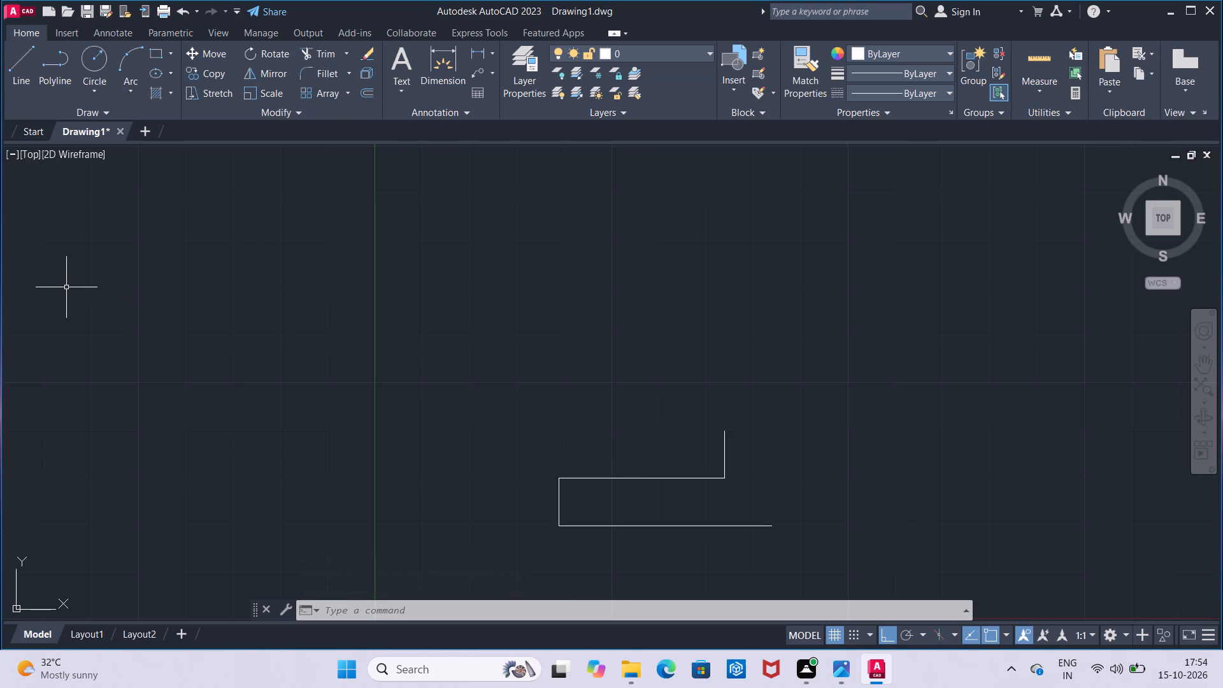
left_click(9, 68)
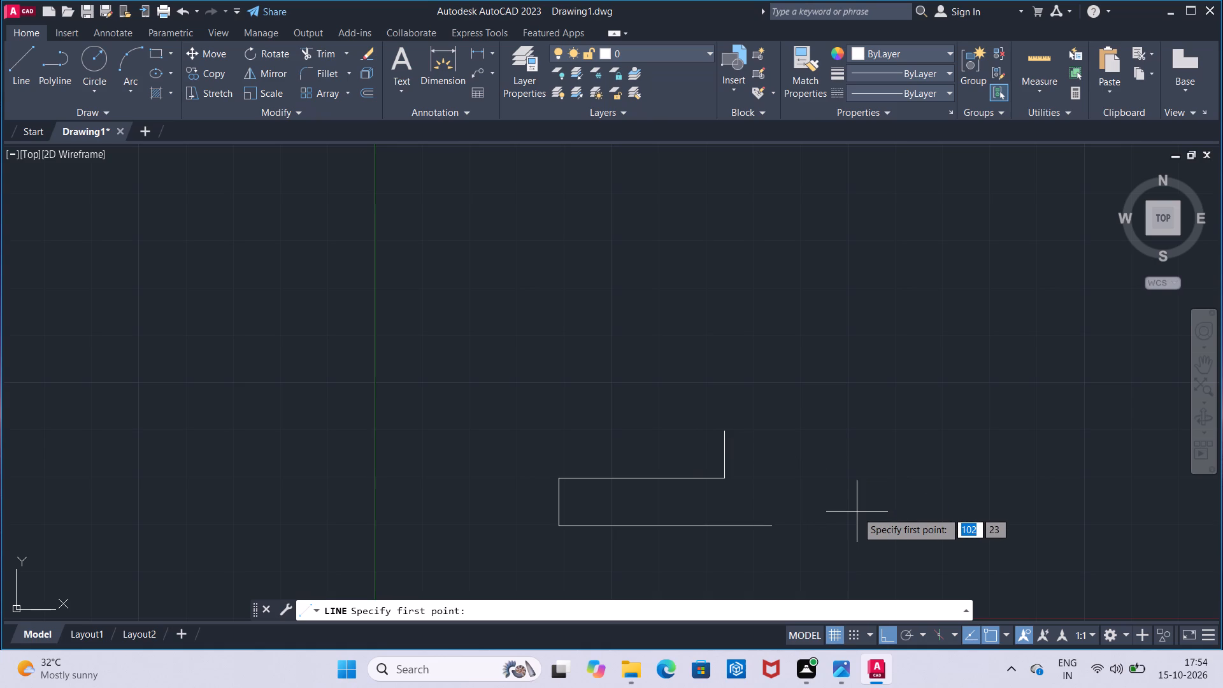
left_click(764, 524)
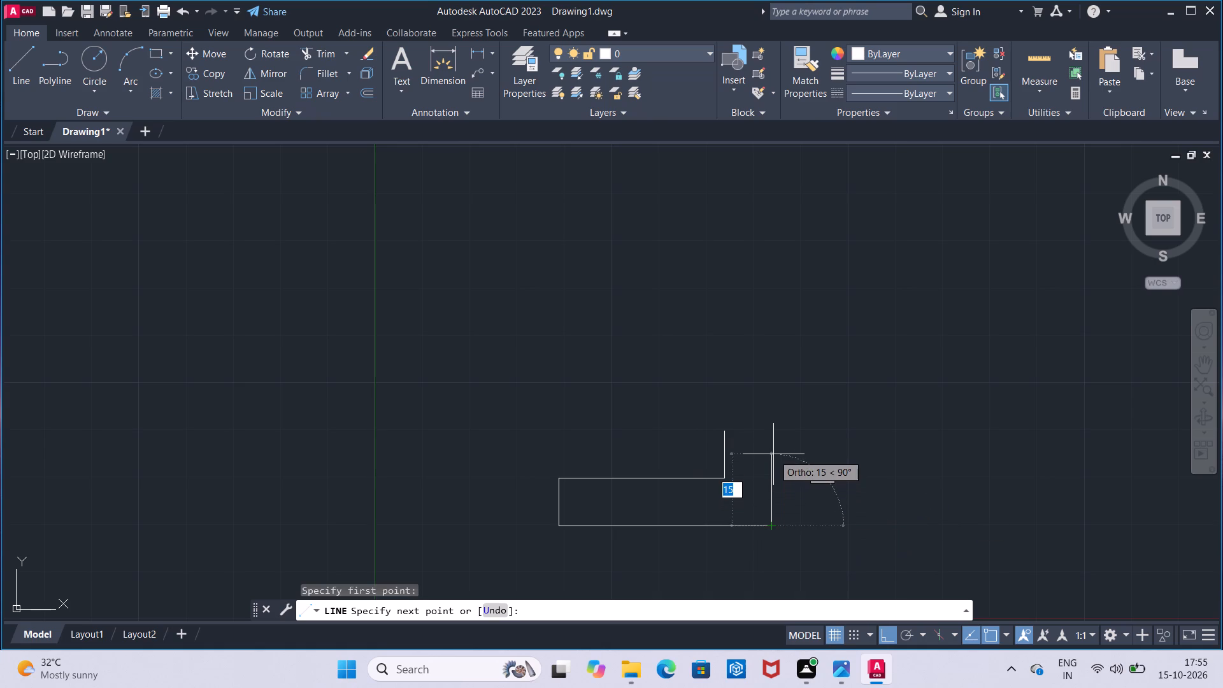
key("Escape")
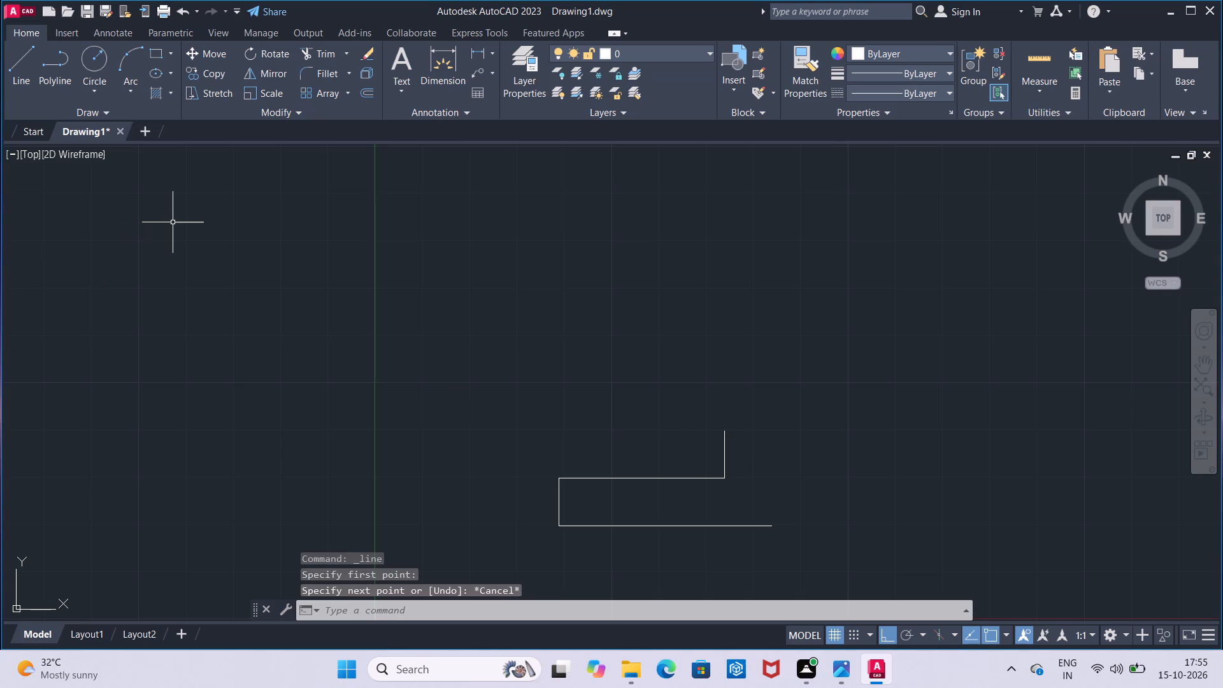
Remove the upper 10 mm vertical line at the right end of the 35 mm line using Trim.
left_click(306, 55)
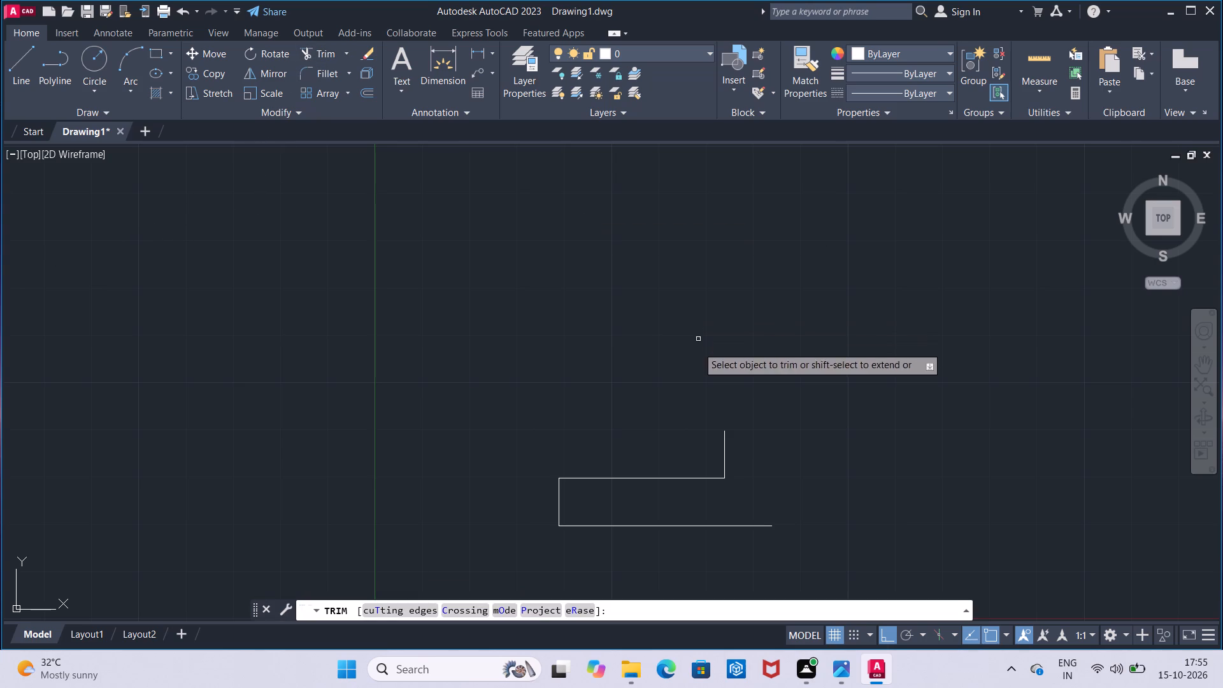
left_click(724, 431)
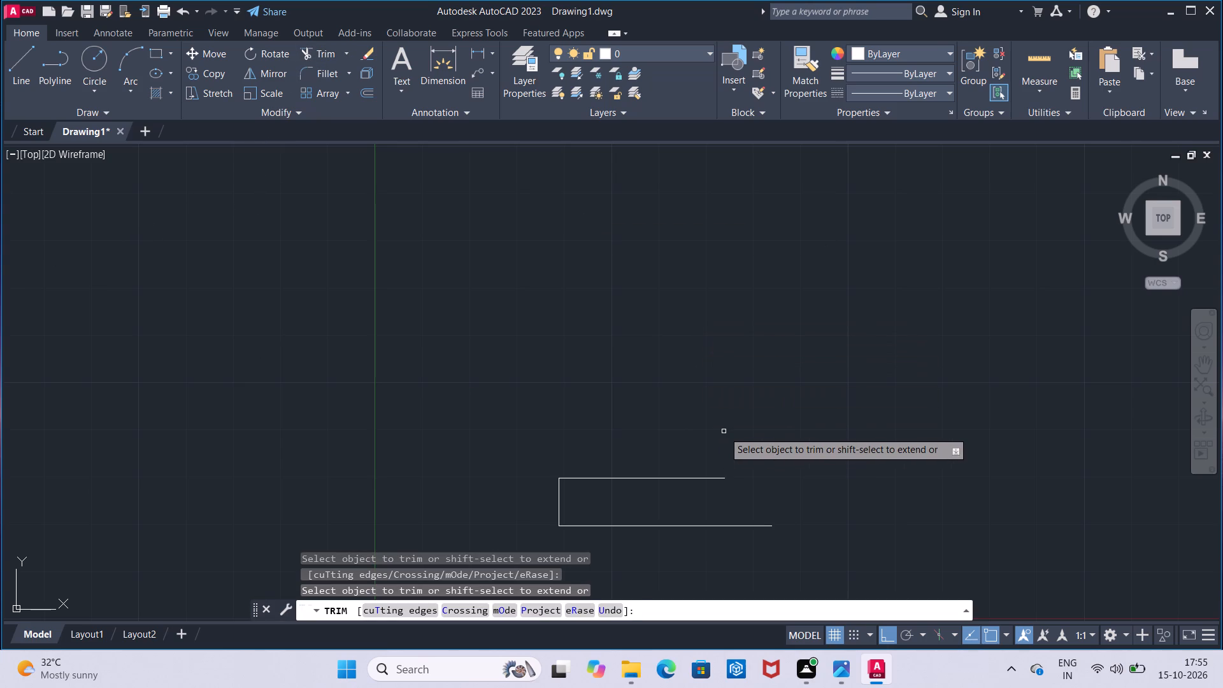
key("Escape")
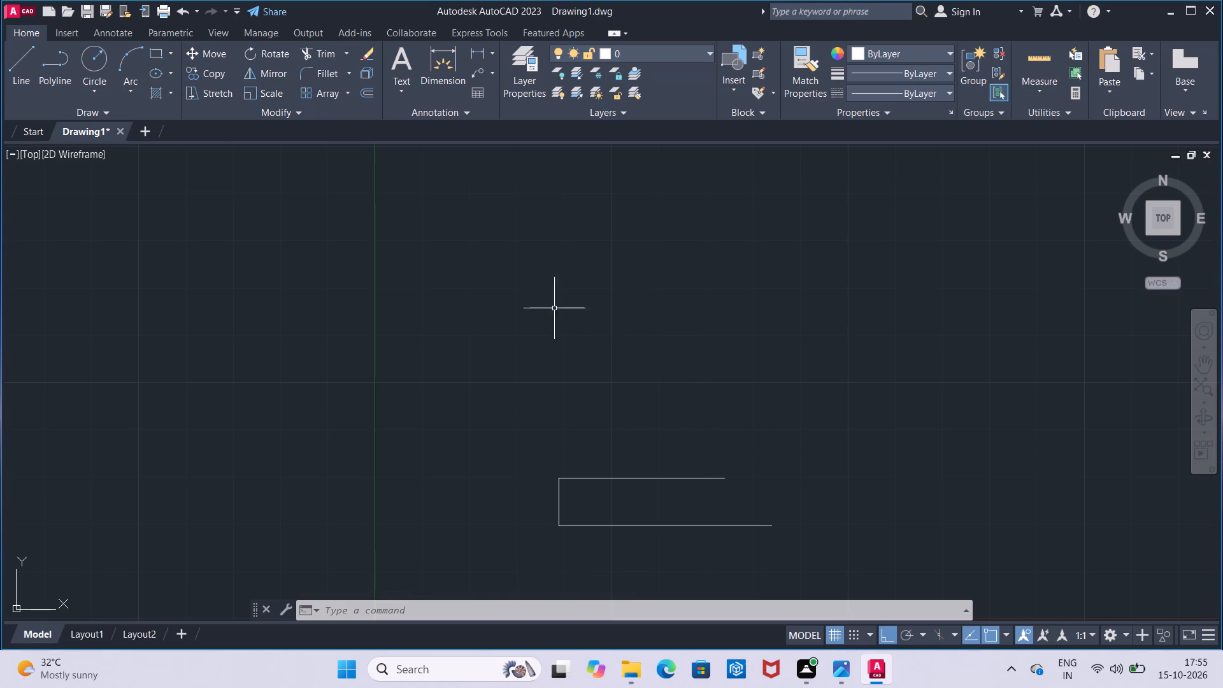
Draw a 20 mm vertical line upward from the right end of the 35 mm horizontal line.
left_click(29, 77)
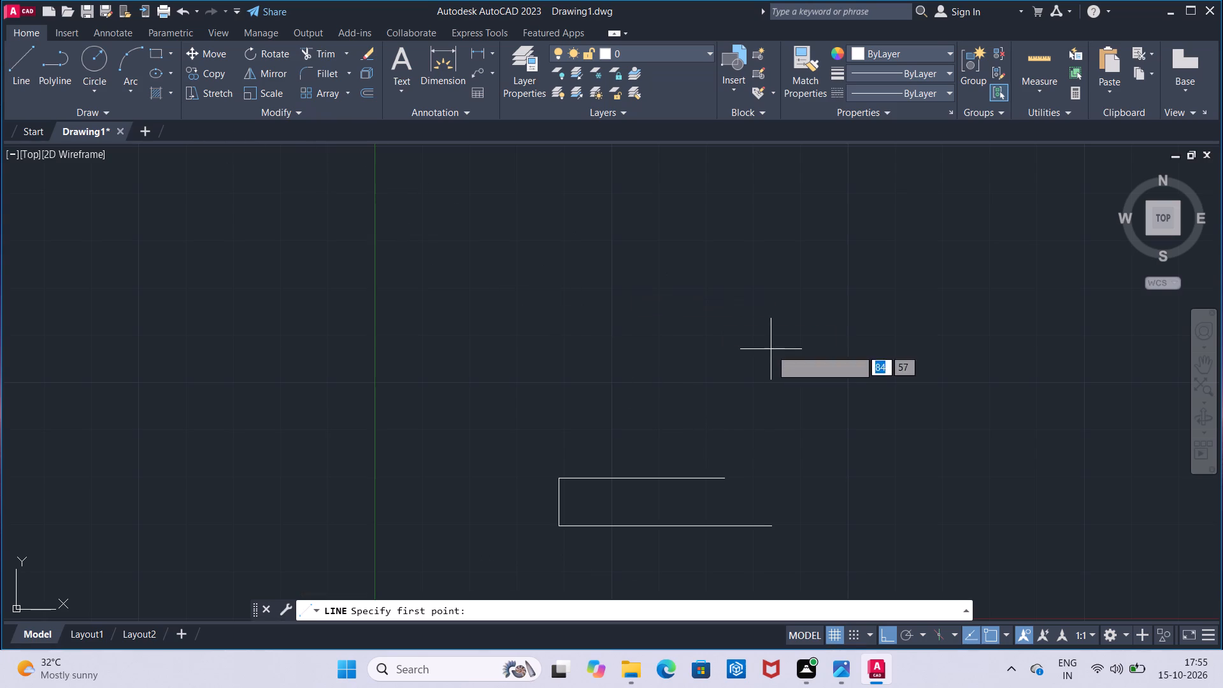
left_click(727, 478)
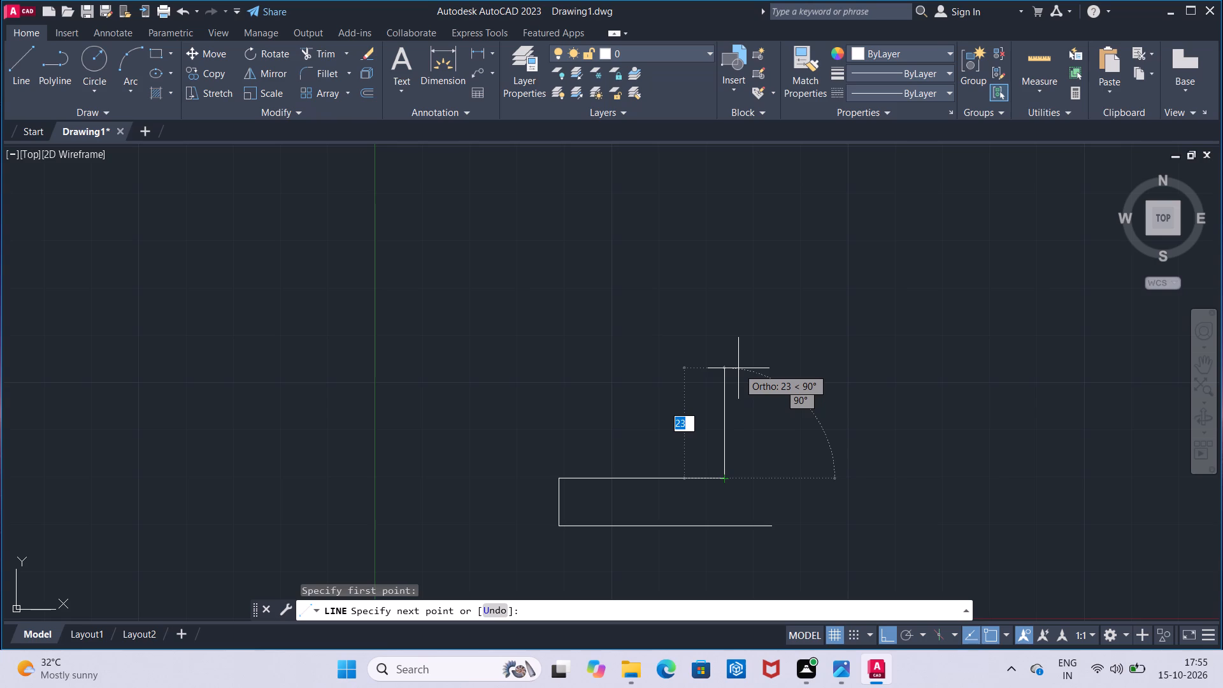
key("2")
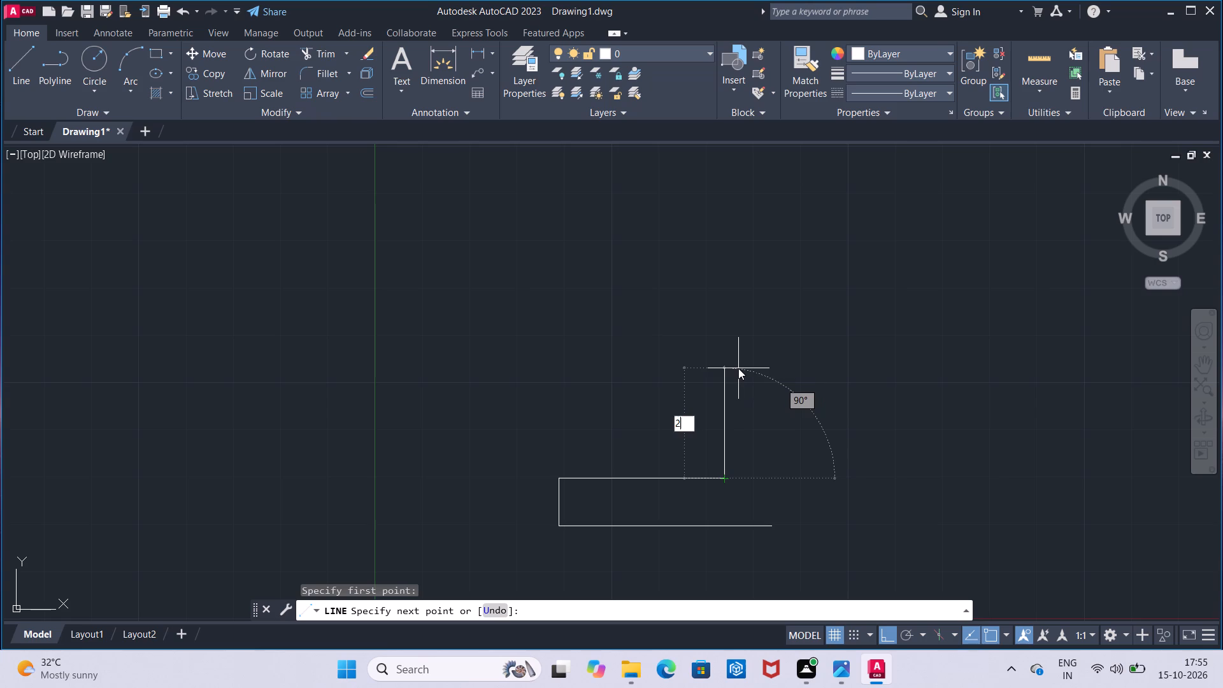
key("0")
key("Return")
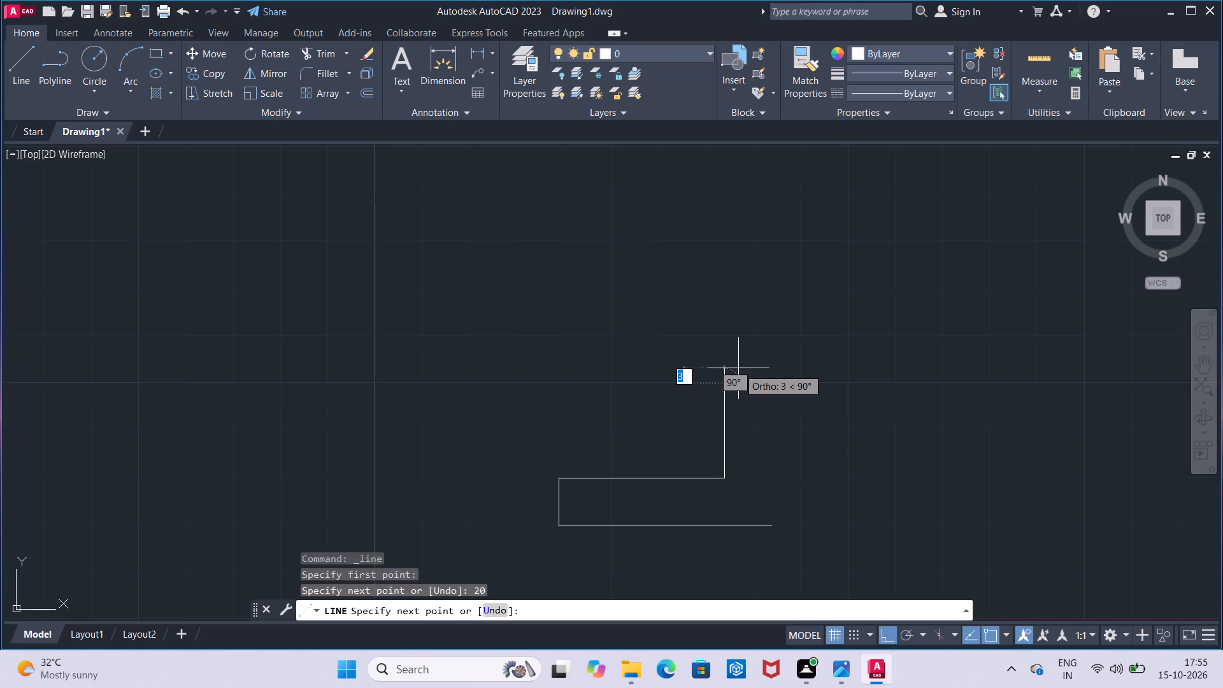
key("Escape")
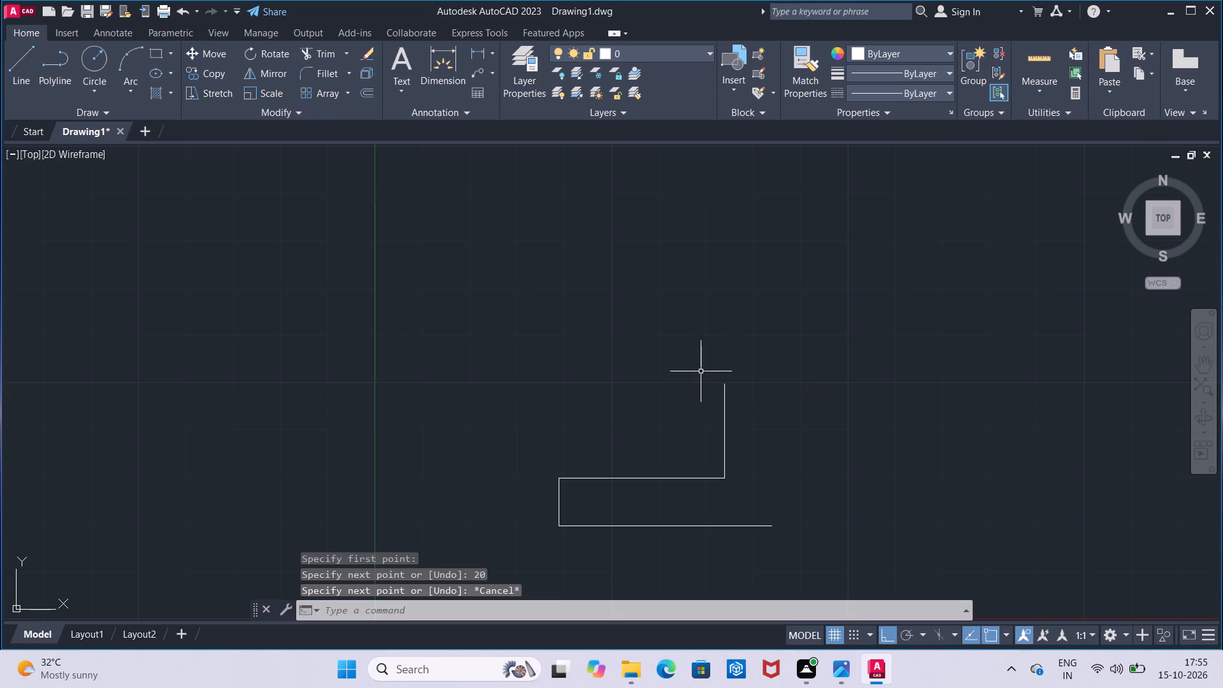
Draw a 40 mm horizontal line to the right from the top of the 20 mm vertical line.
left_click(27, 90)
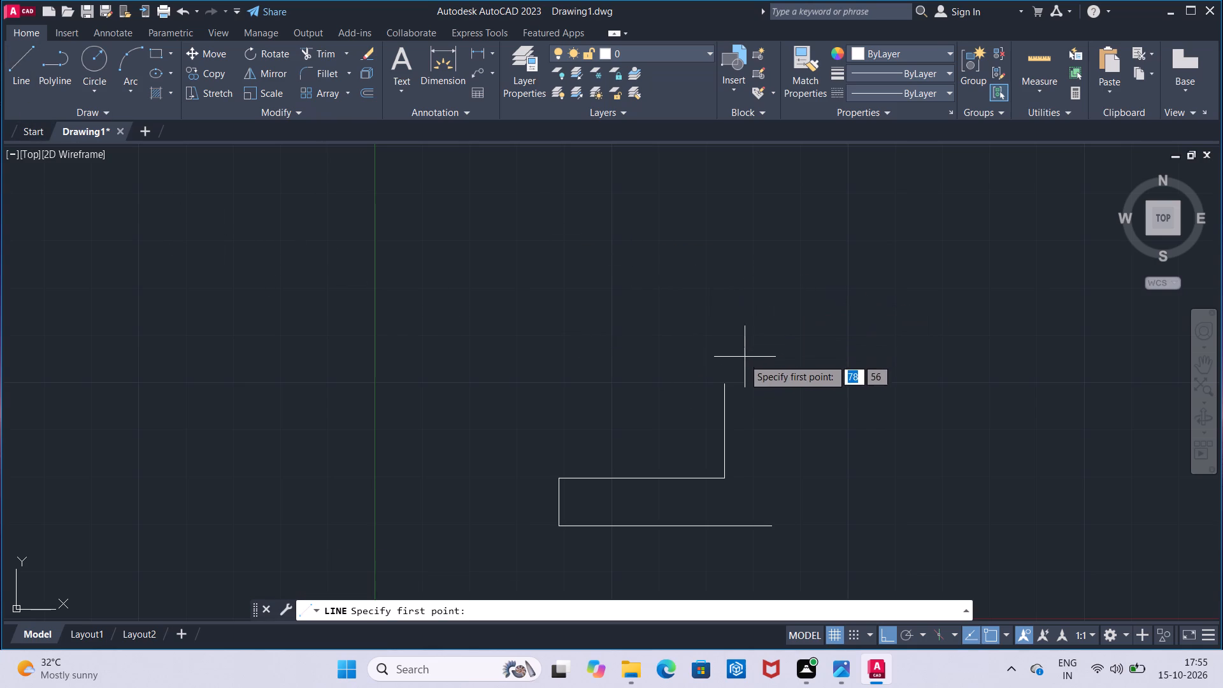
left_click(720, 387)
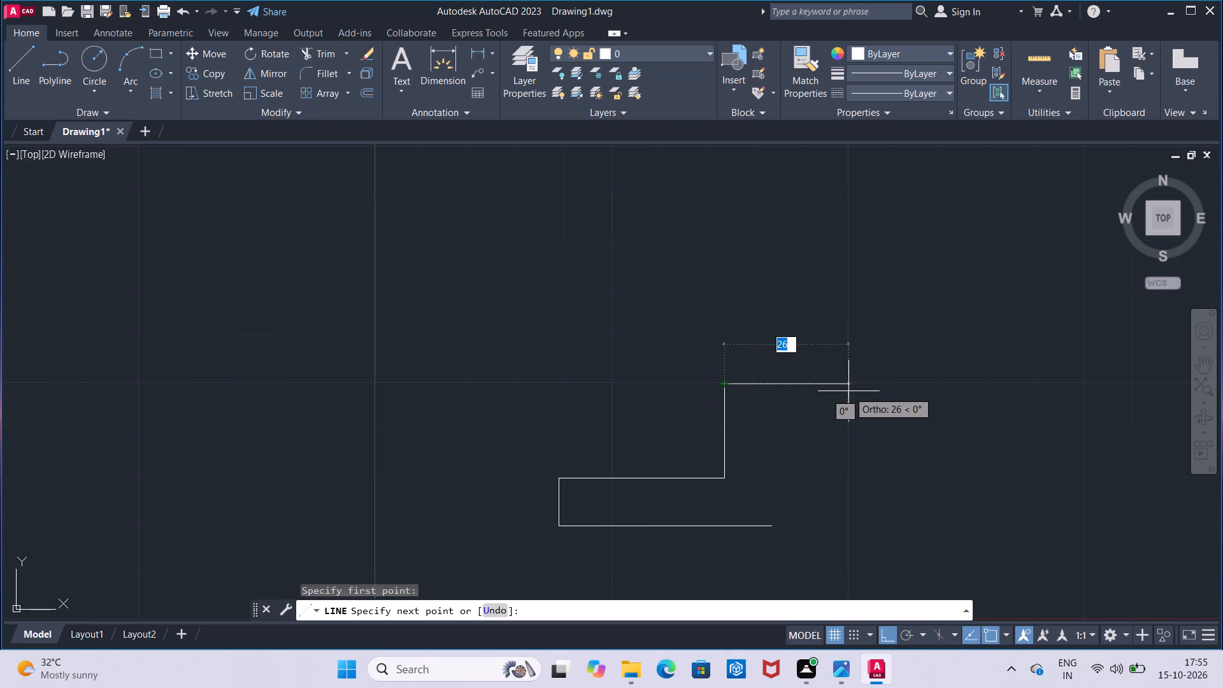
type("40")
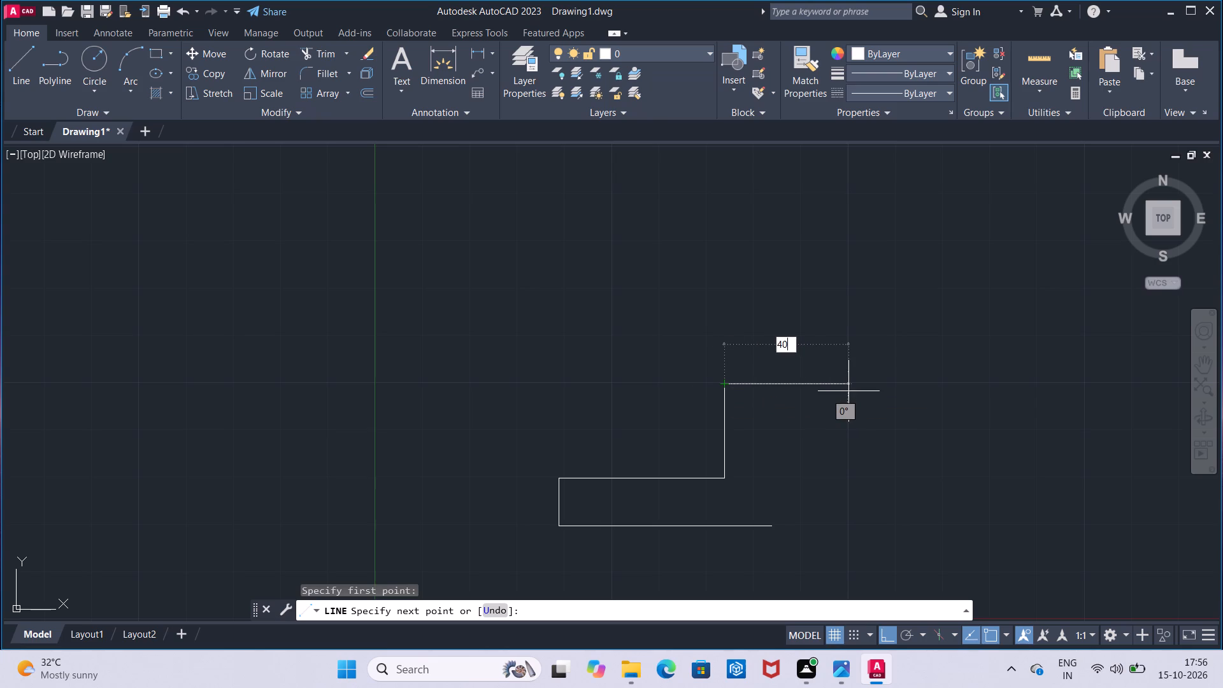
key("Return")
key("Escape")
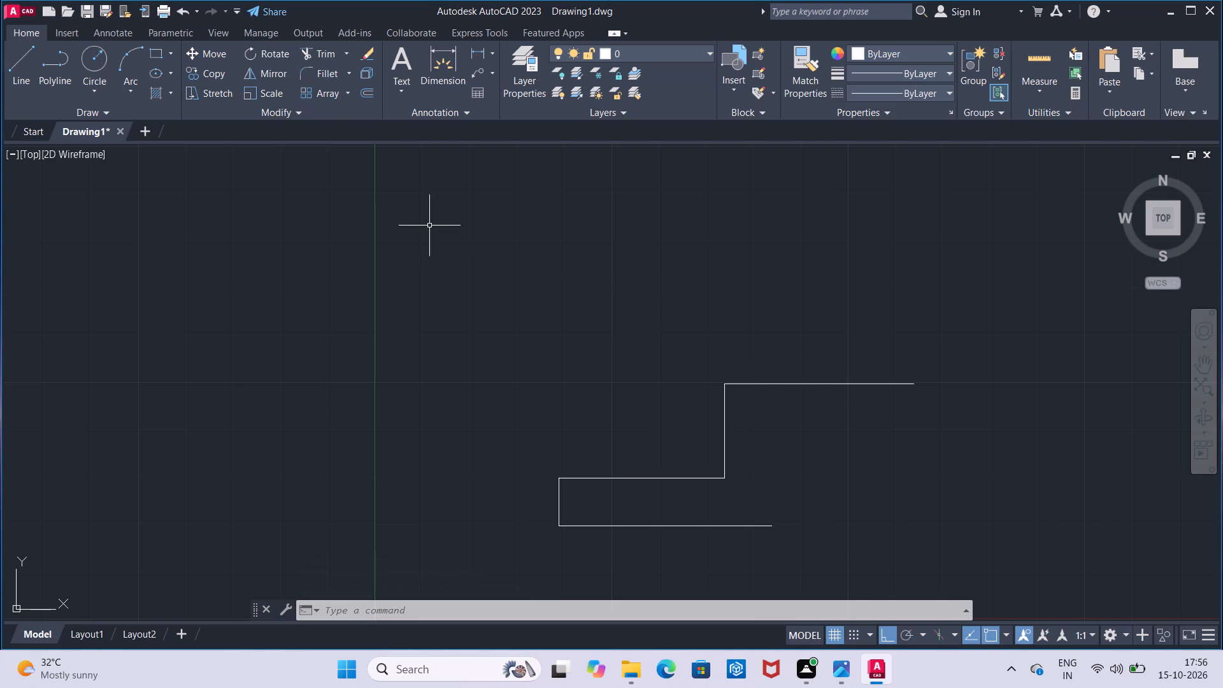
Draw connected lines from the right end of the 45 mm base line: 20 mm up and 65 mm right.
left_click(4, 67)
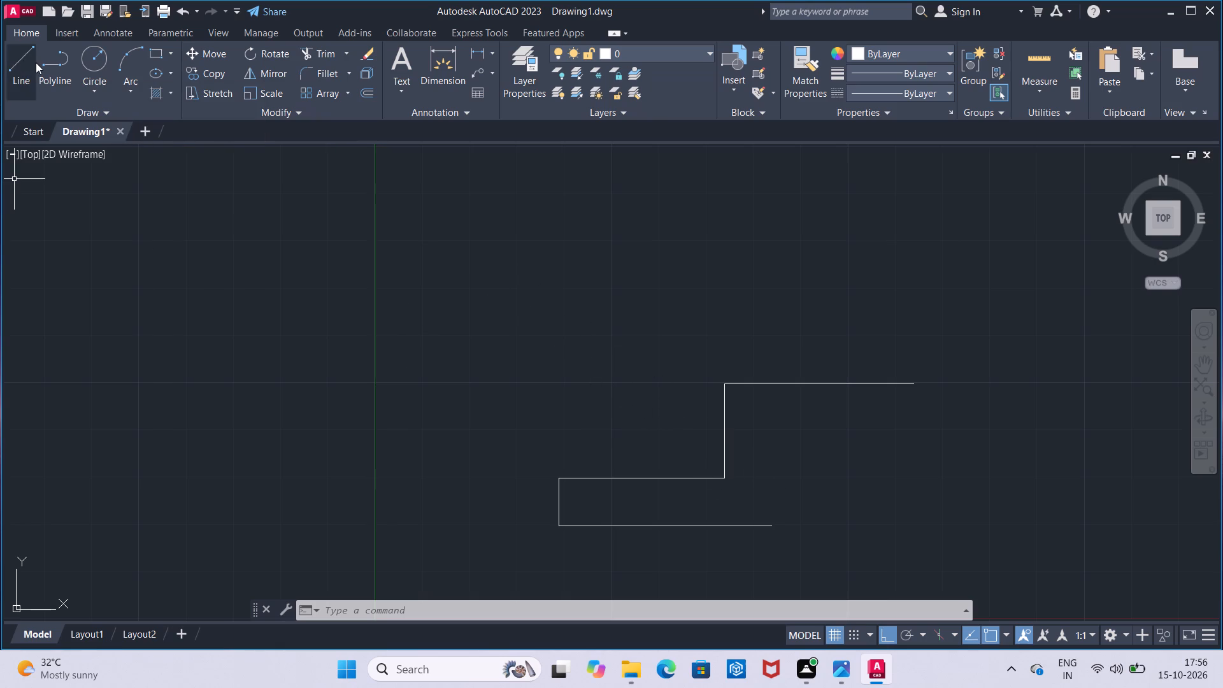
left_click(36, 63)
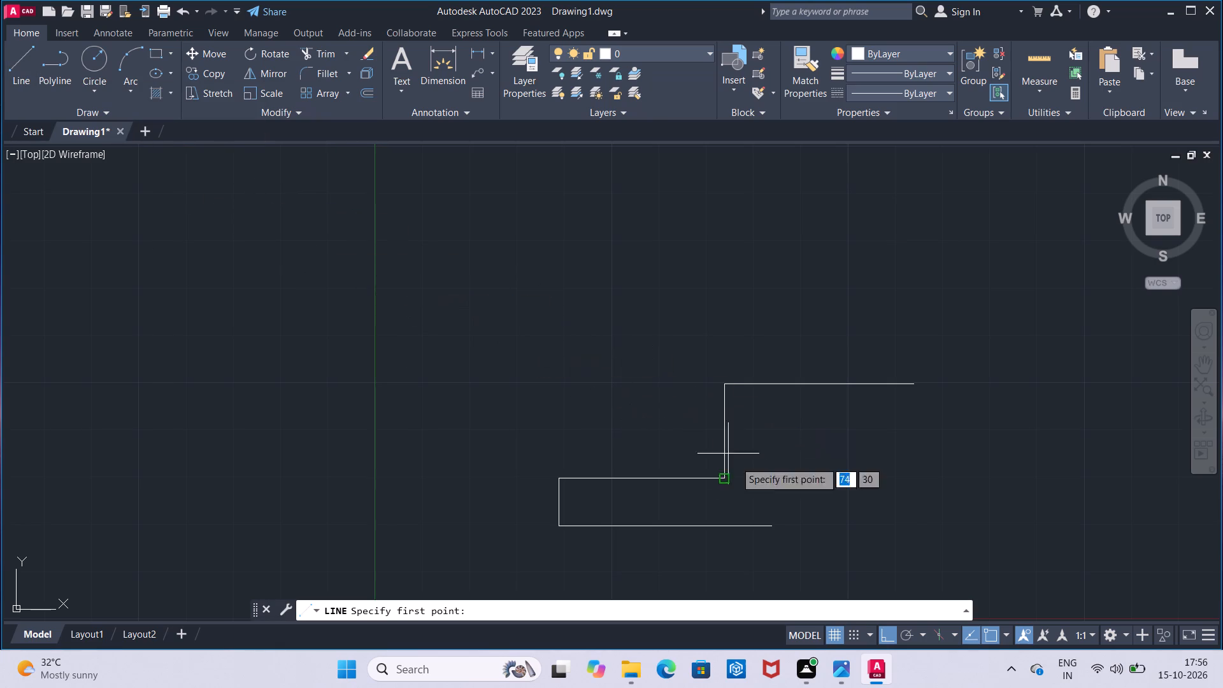
left_click(772, 520)
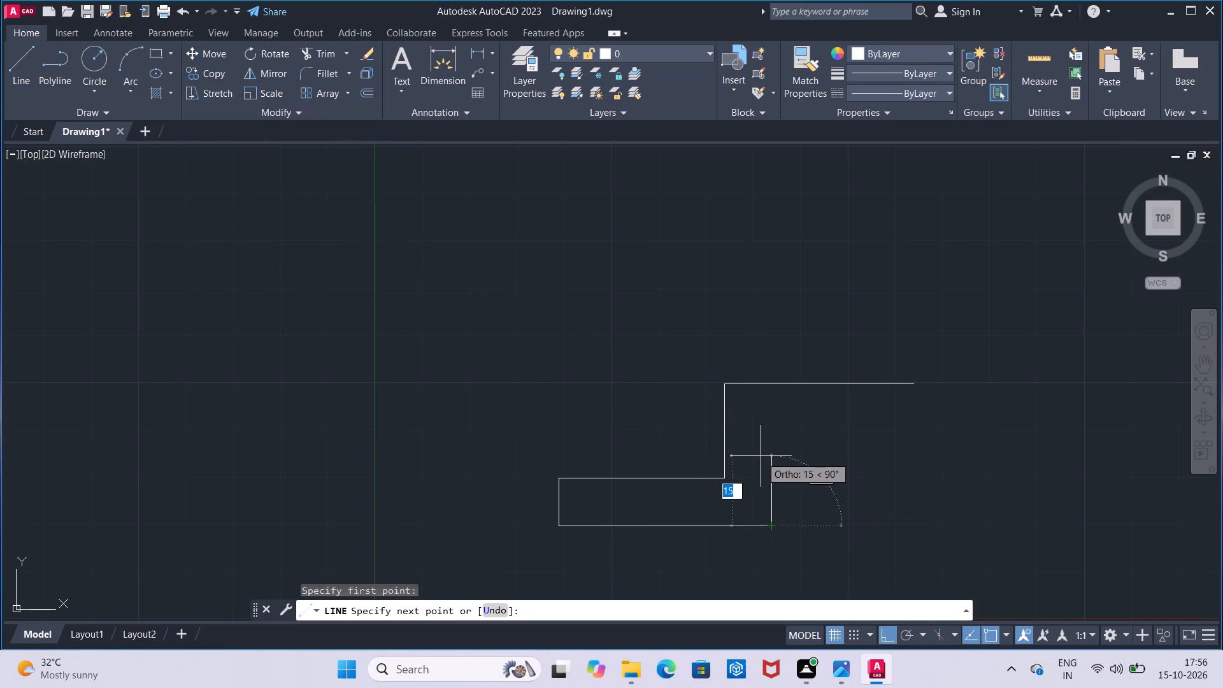
type("20")
key("Return")
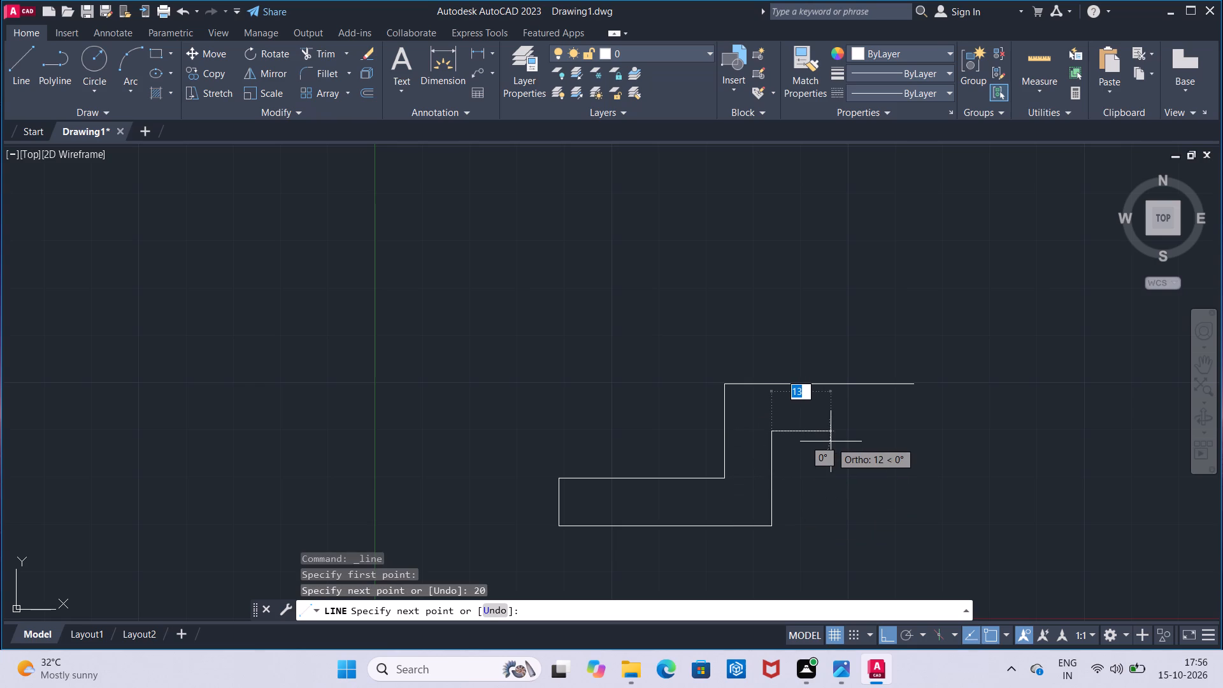
key("6")
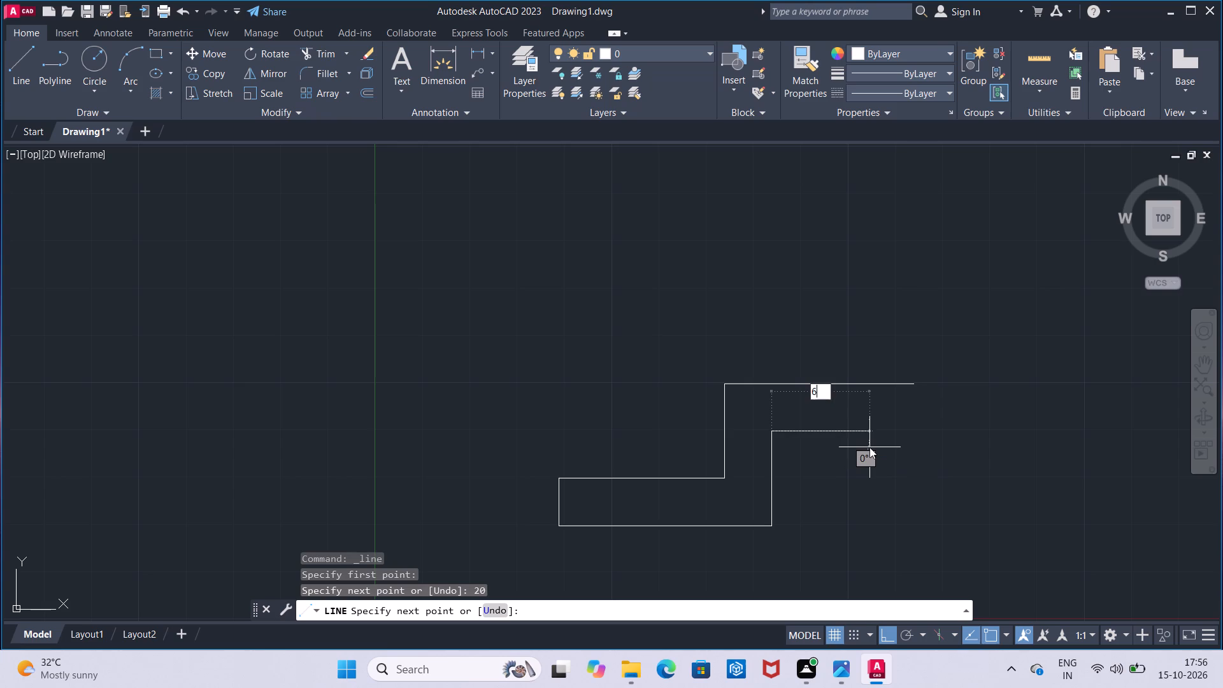
key("5")
key("Return")
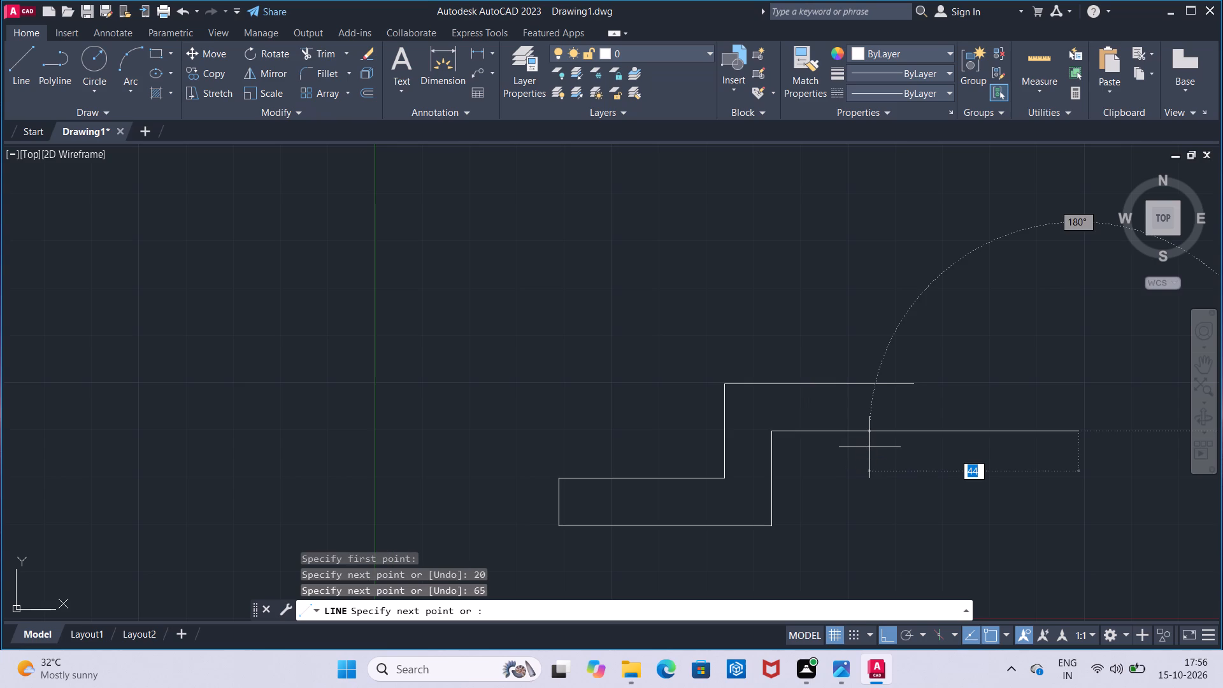
key("Escape")
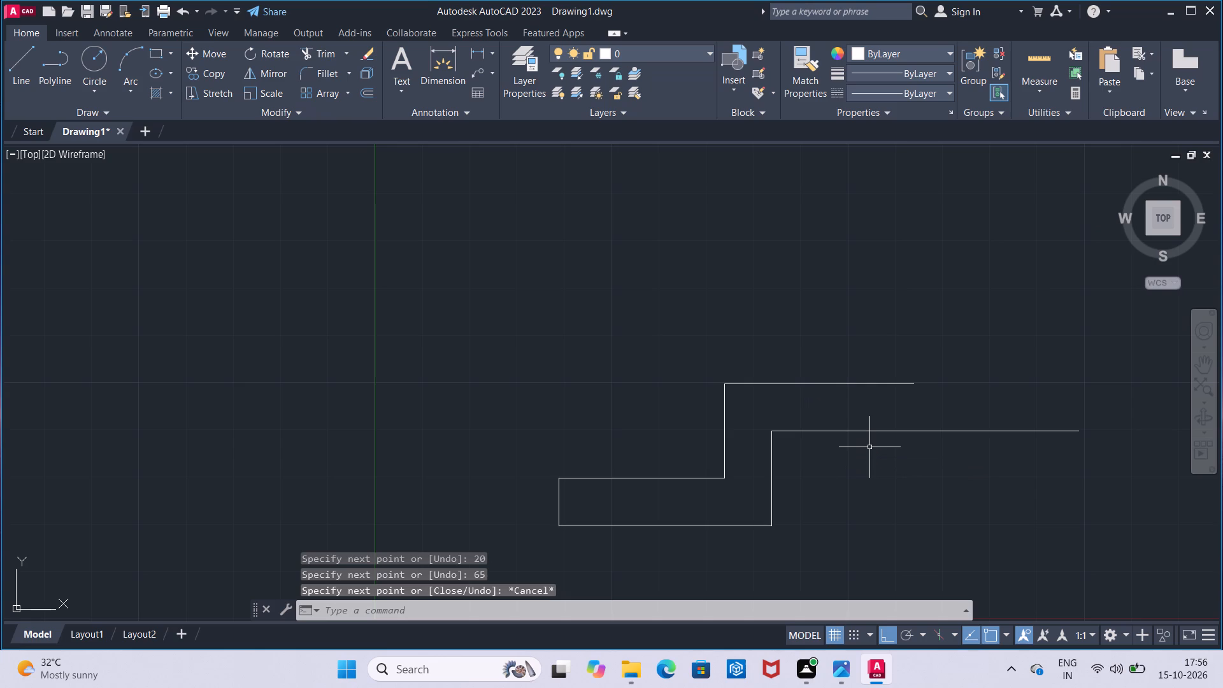
Load the CENTER linetype from acadiso.lin into the drawing.
scroll(869, 447, "up", 1)
scroll(869, 447, "down", 2)
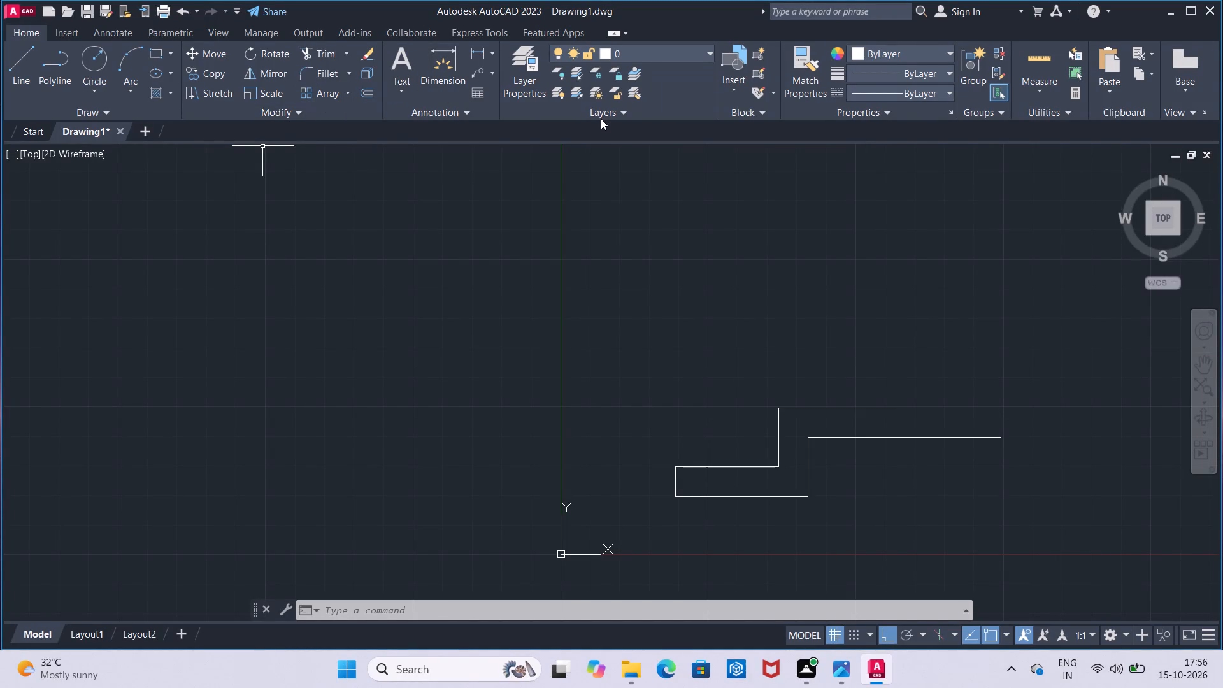
left_click(871, 98)
left_click(878, 171)
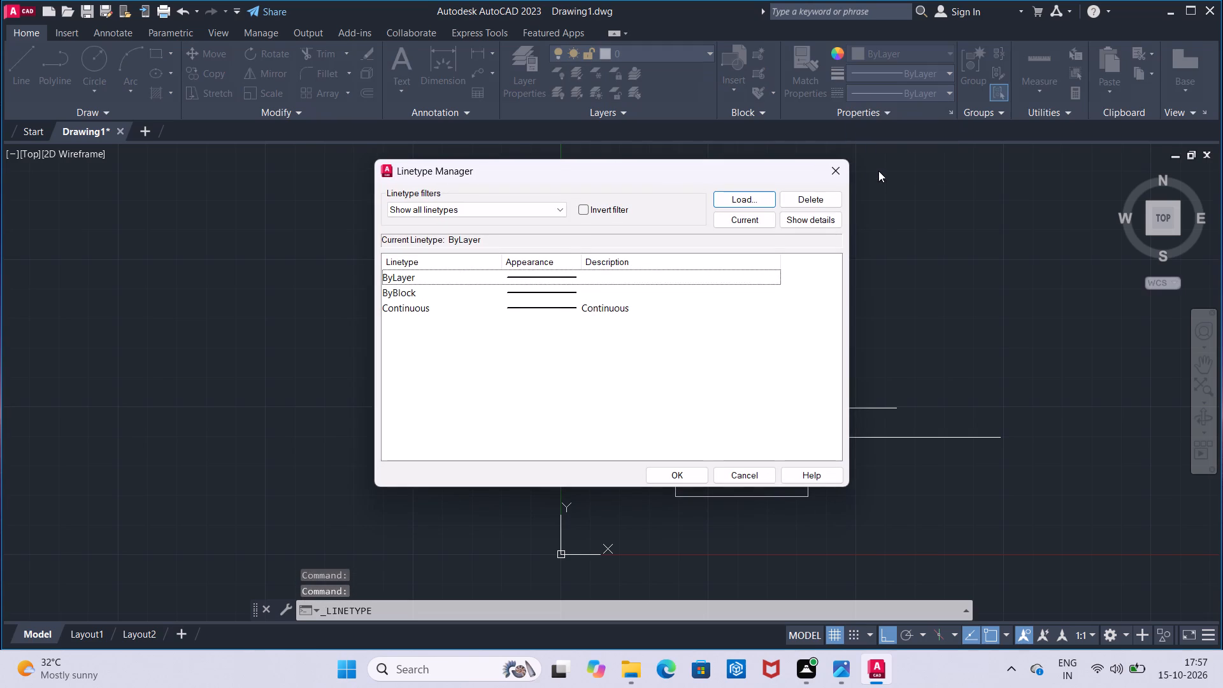
left_click(744, 204)
scroll(686, 276, "down", 4)
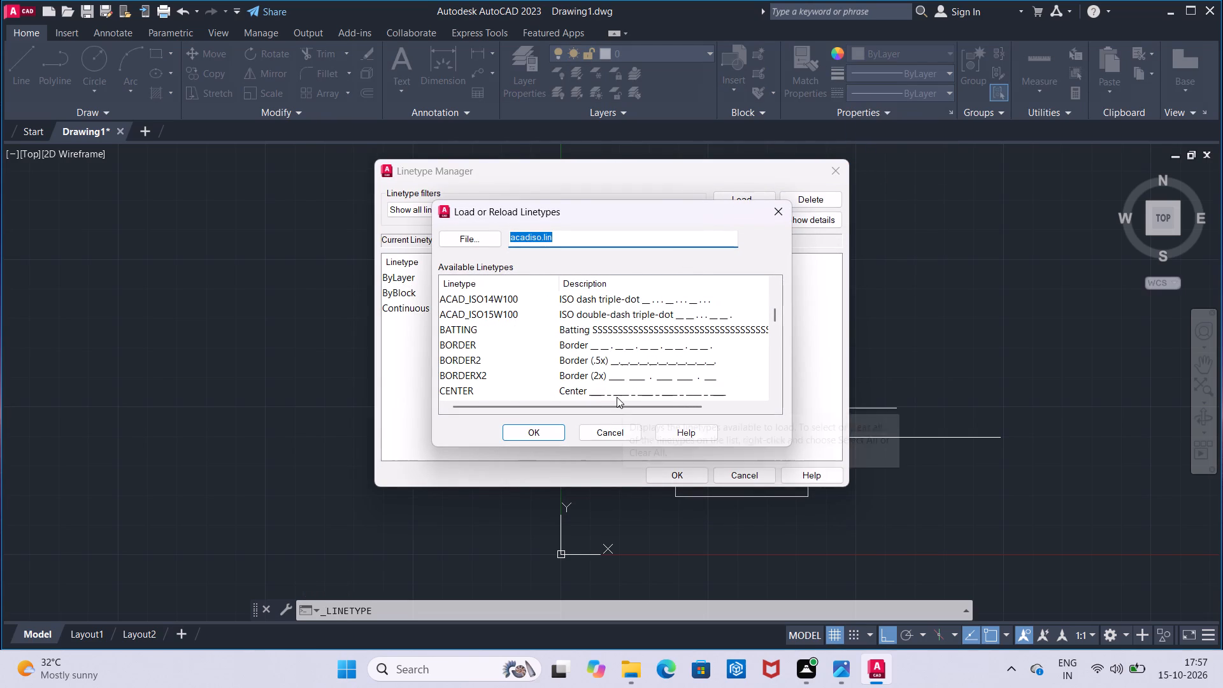
left_click(617, 397)
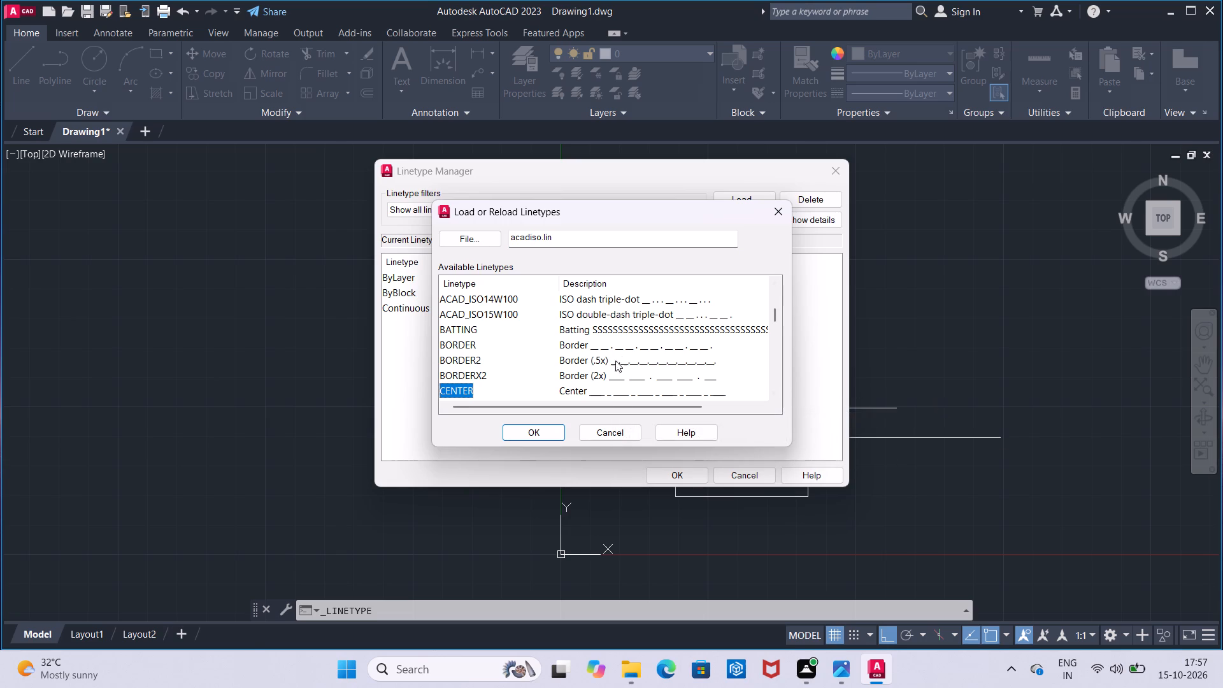
left_click(568, 392)
left_click(531, 425)
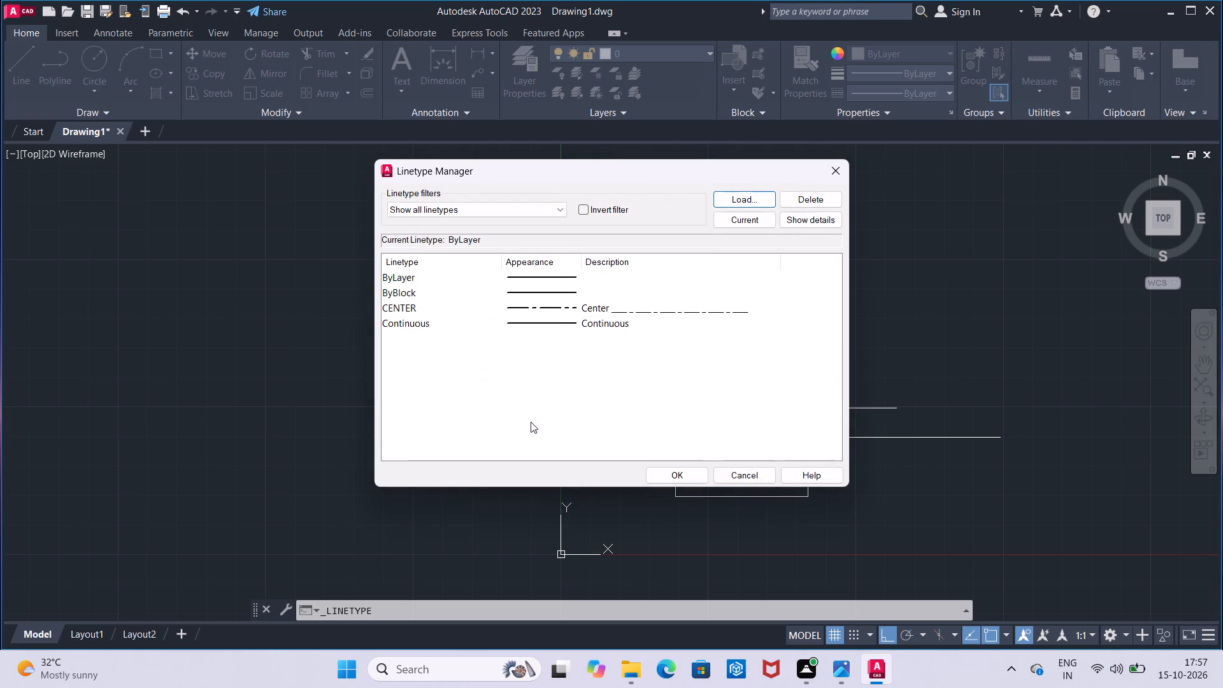
left_click(676, 479)
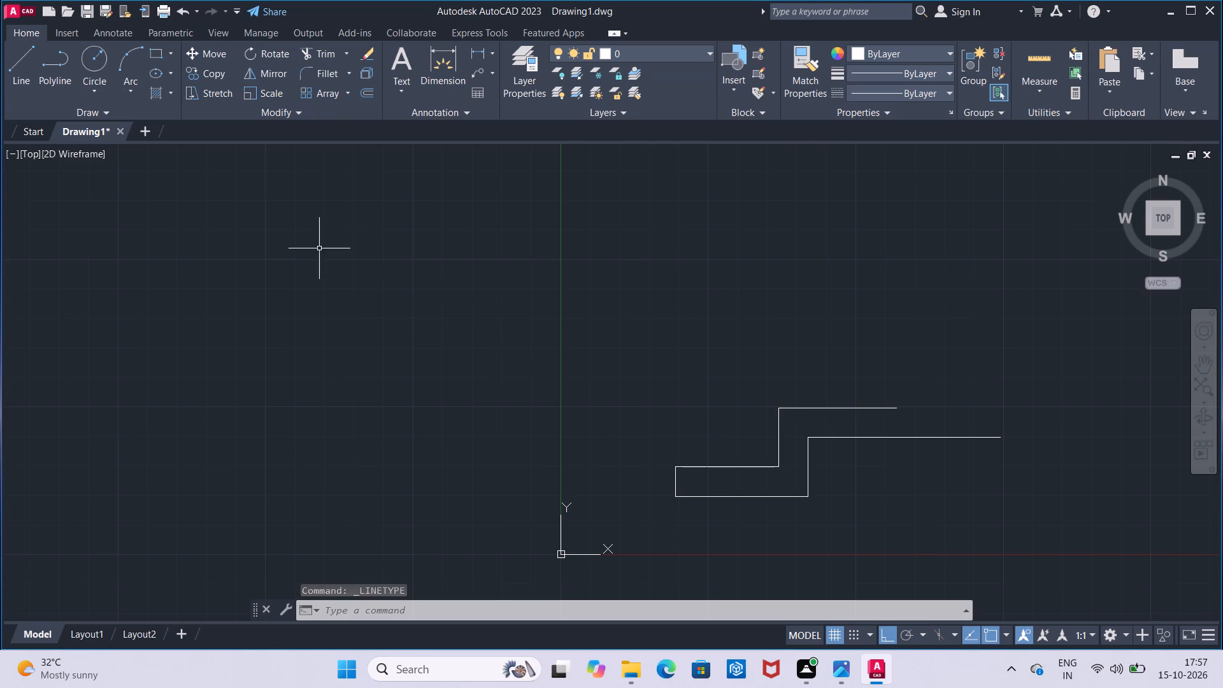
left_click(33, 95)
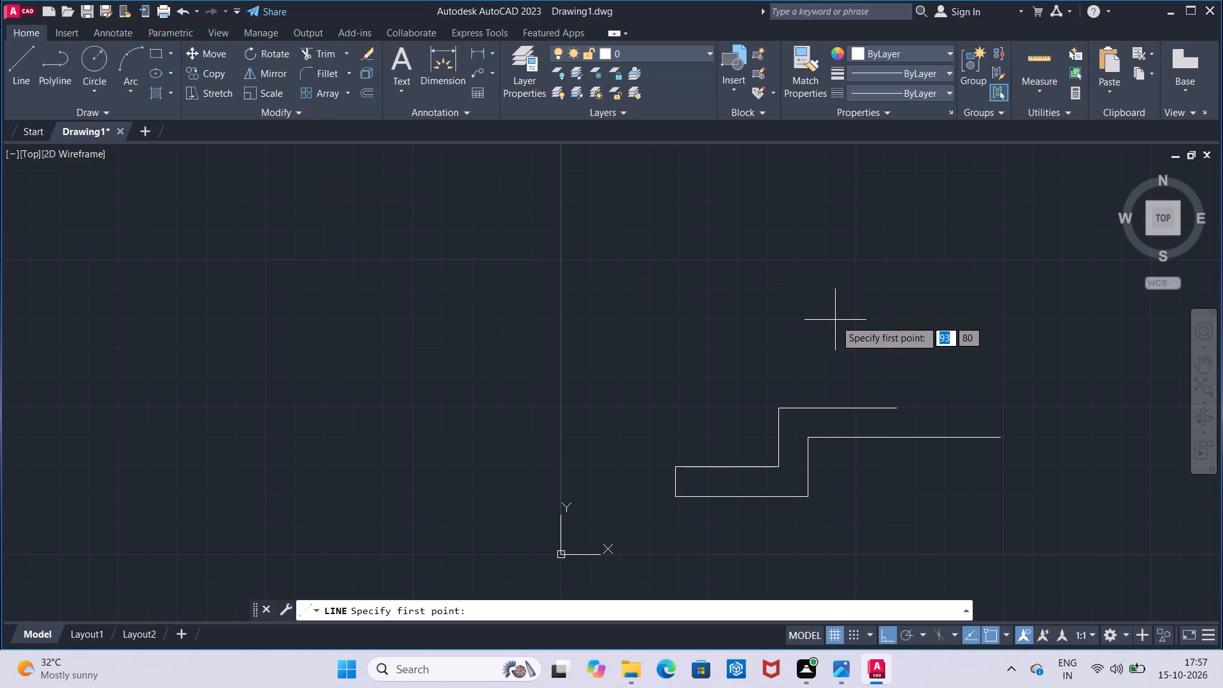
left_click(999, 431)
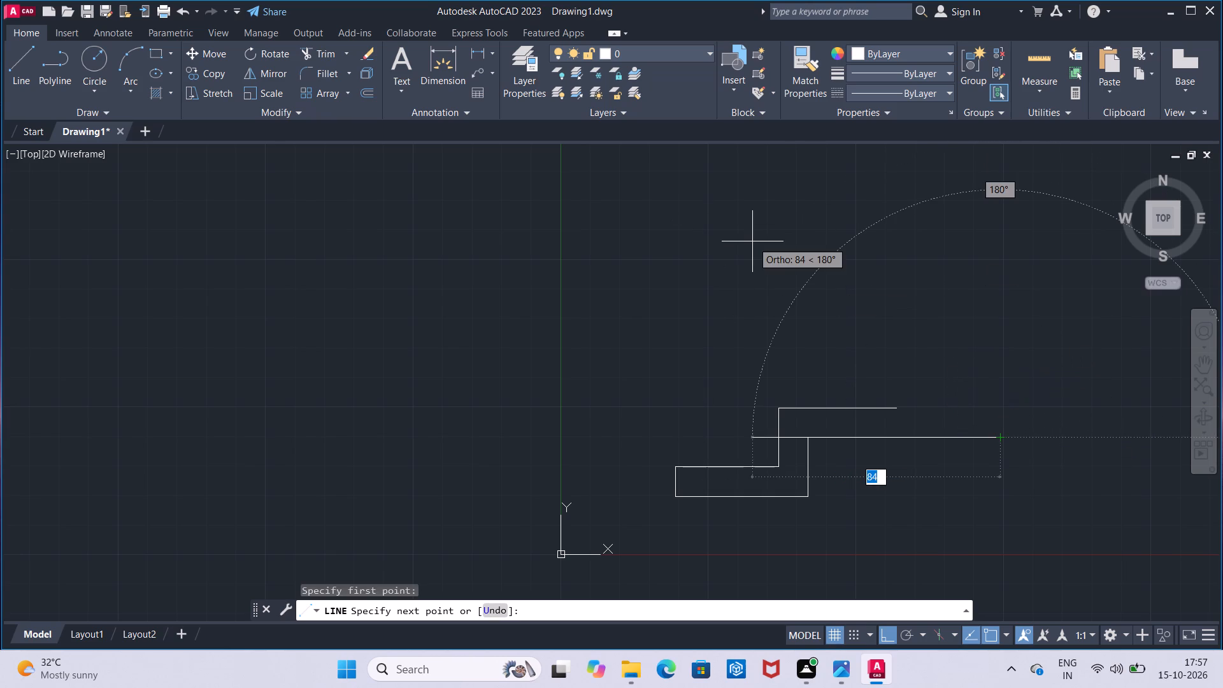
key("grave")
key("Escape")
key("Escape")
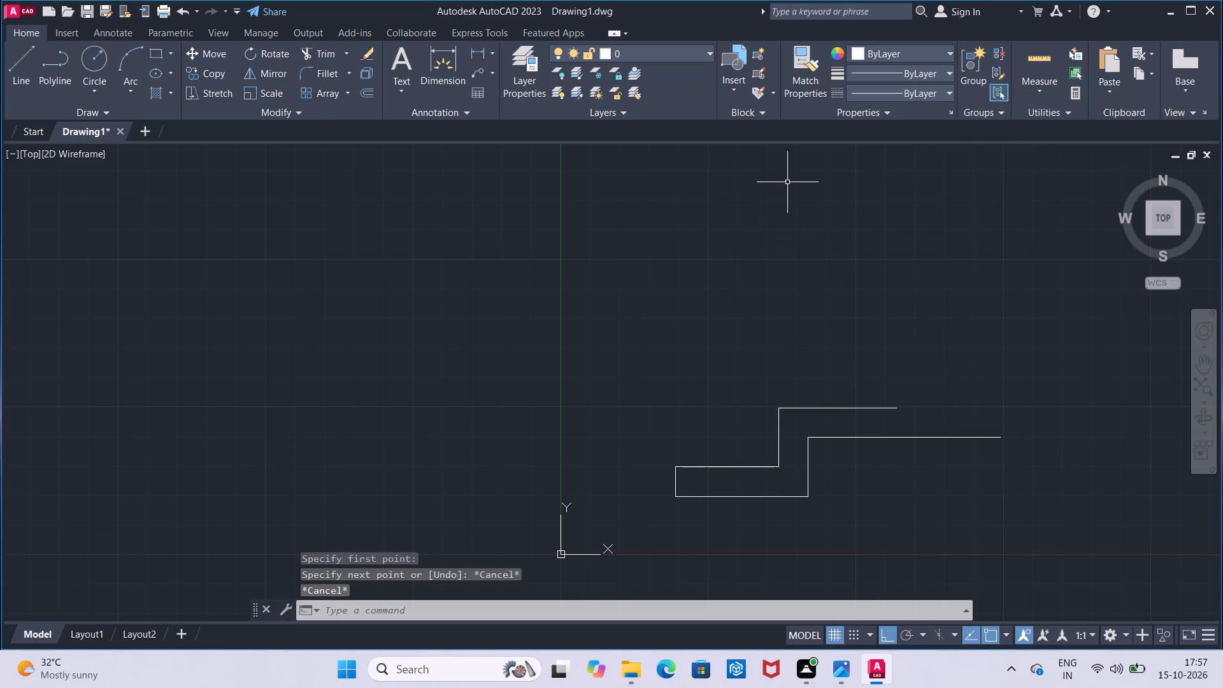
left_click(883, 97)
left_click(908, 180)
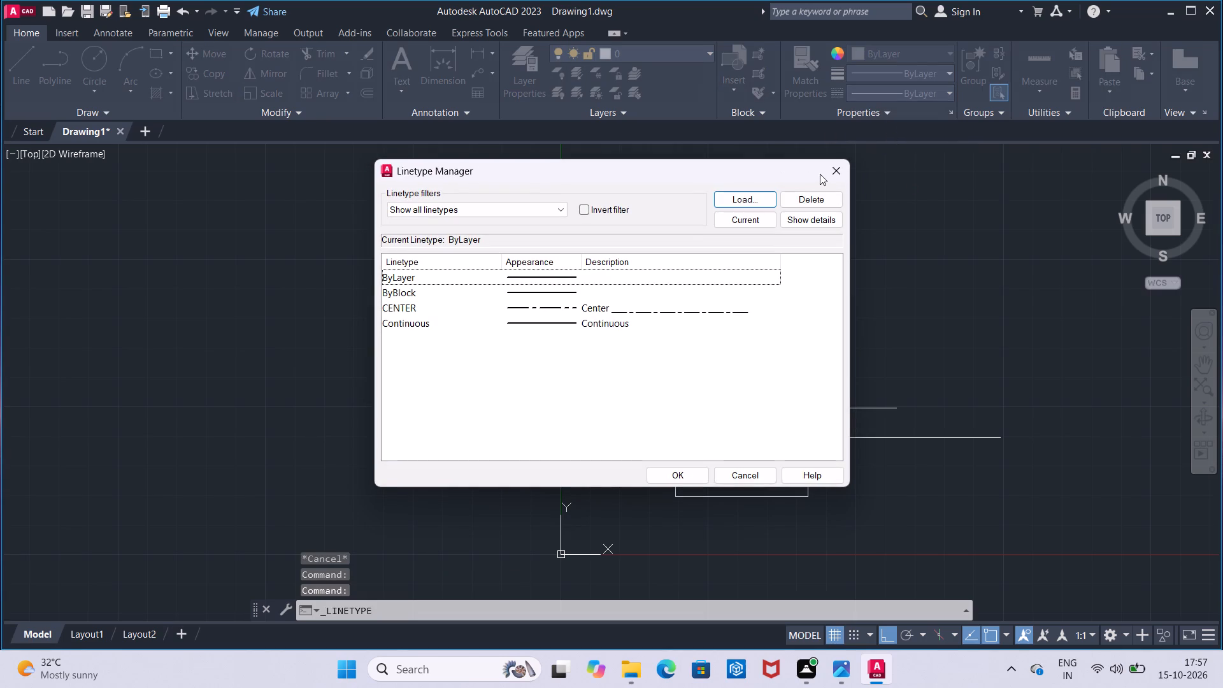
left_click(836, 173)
Draw a 50 mm vertical line upward from the right end of the 65 mm horizontal line, using CENTER as the current linetype.
left_click(861, 98)
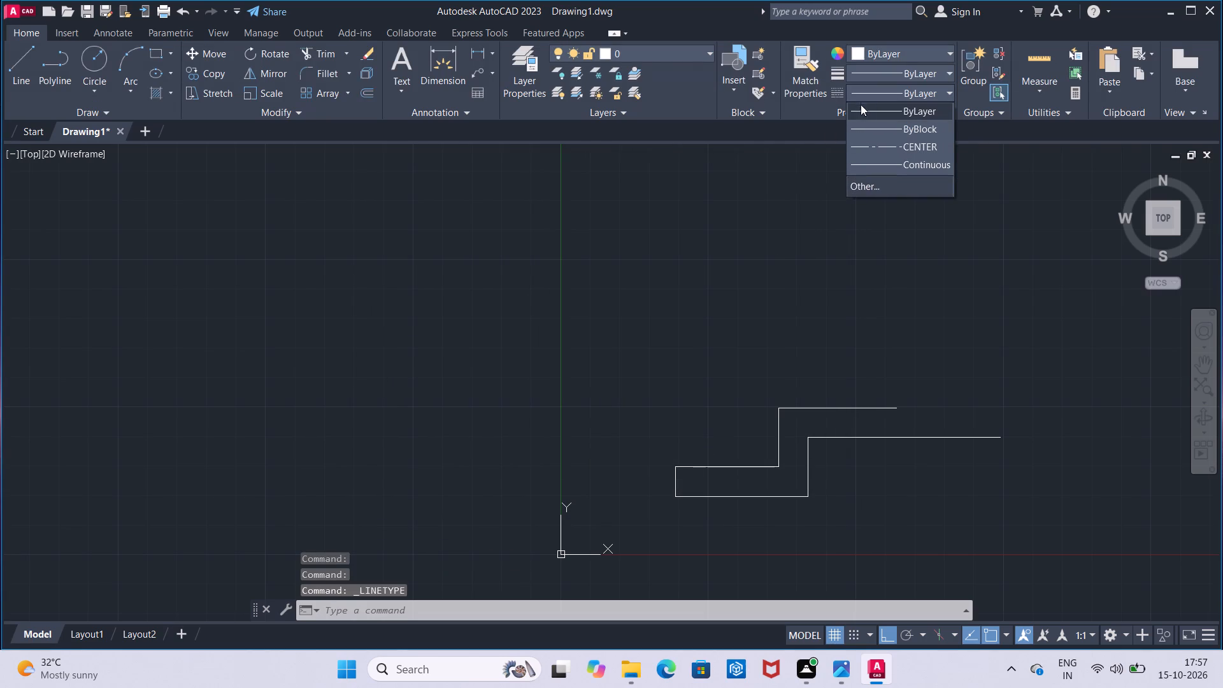
left_click(868, 156)
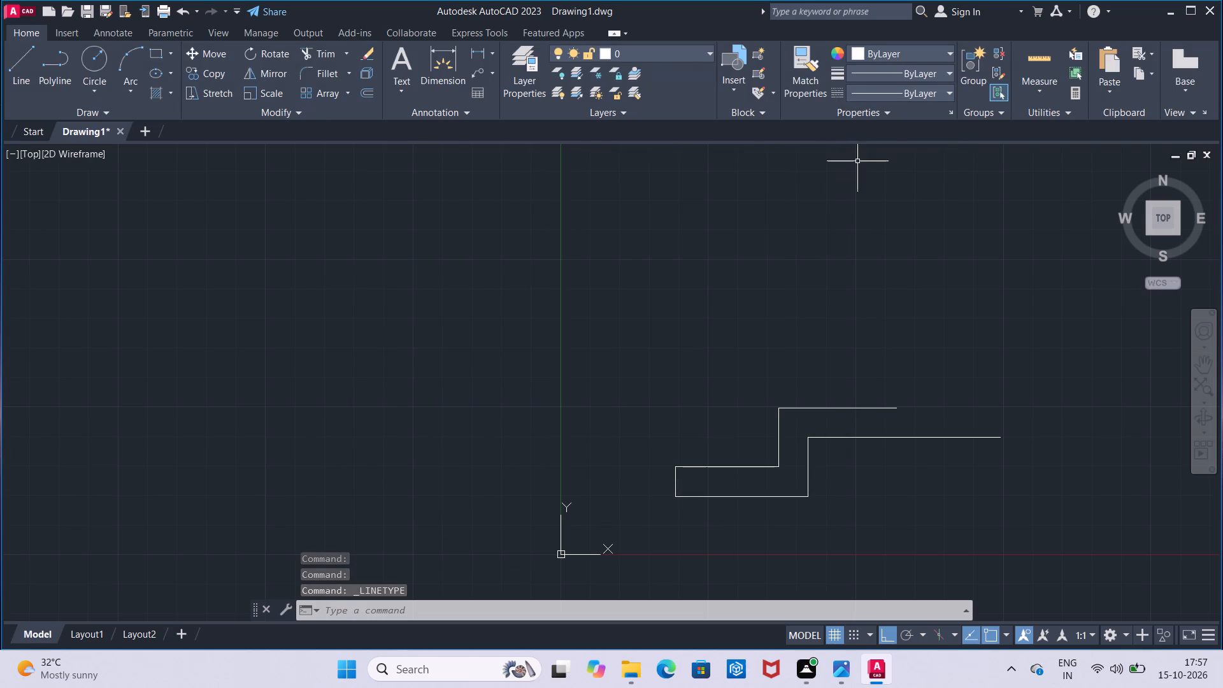
left_click(883, 91)
left_click(896, 145)
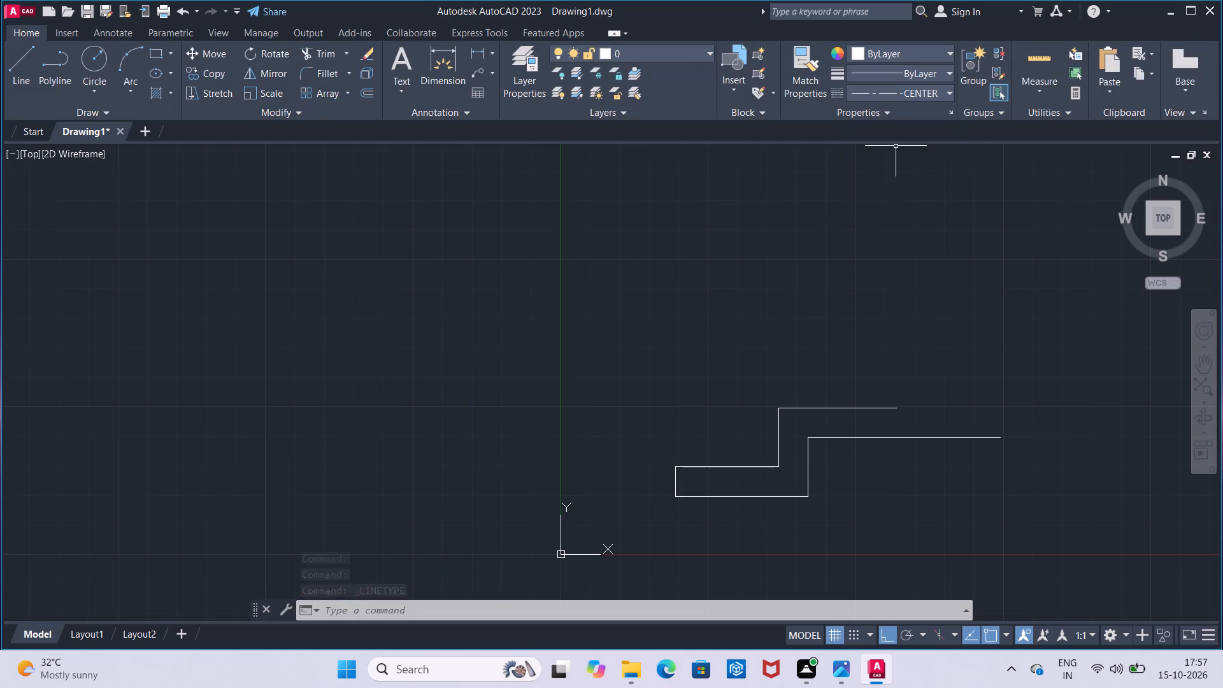
left_click(28, 89)
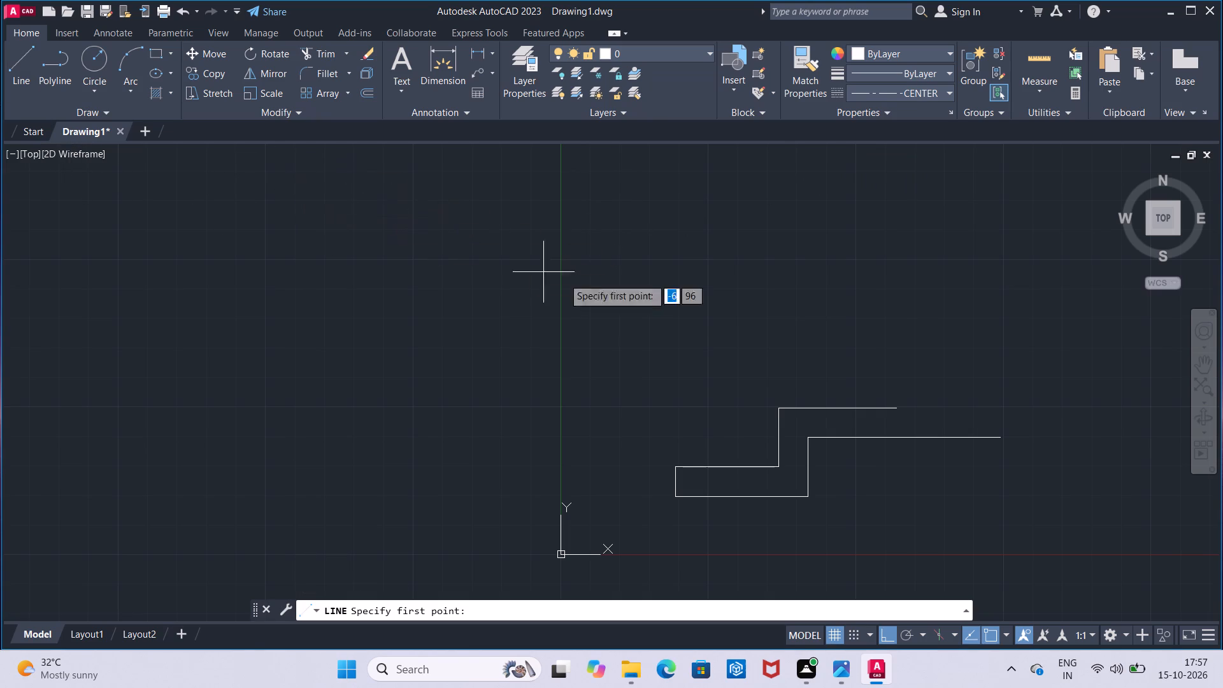
left_click(996, 436)
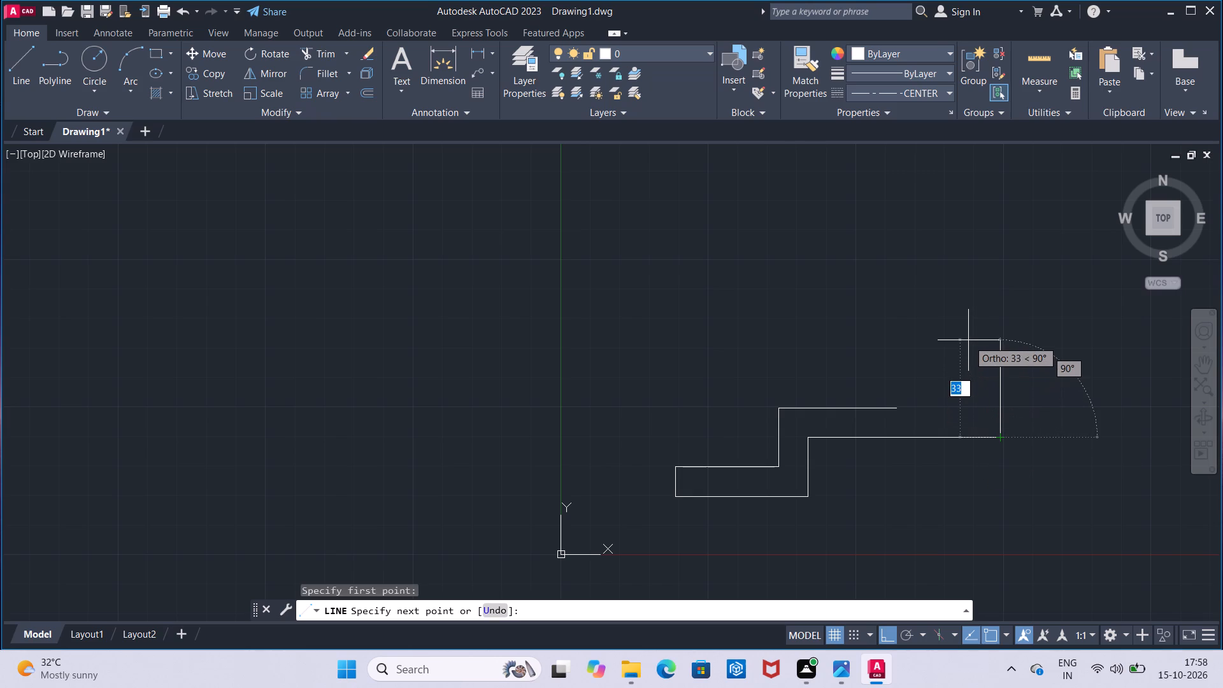
type("50")
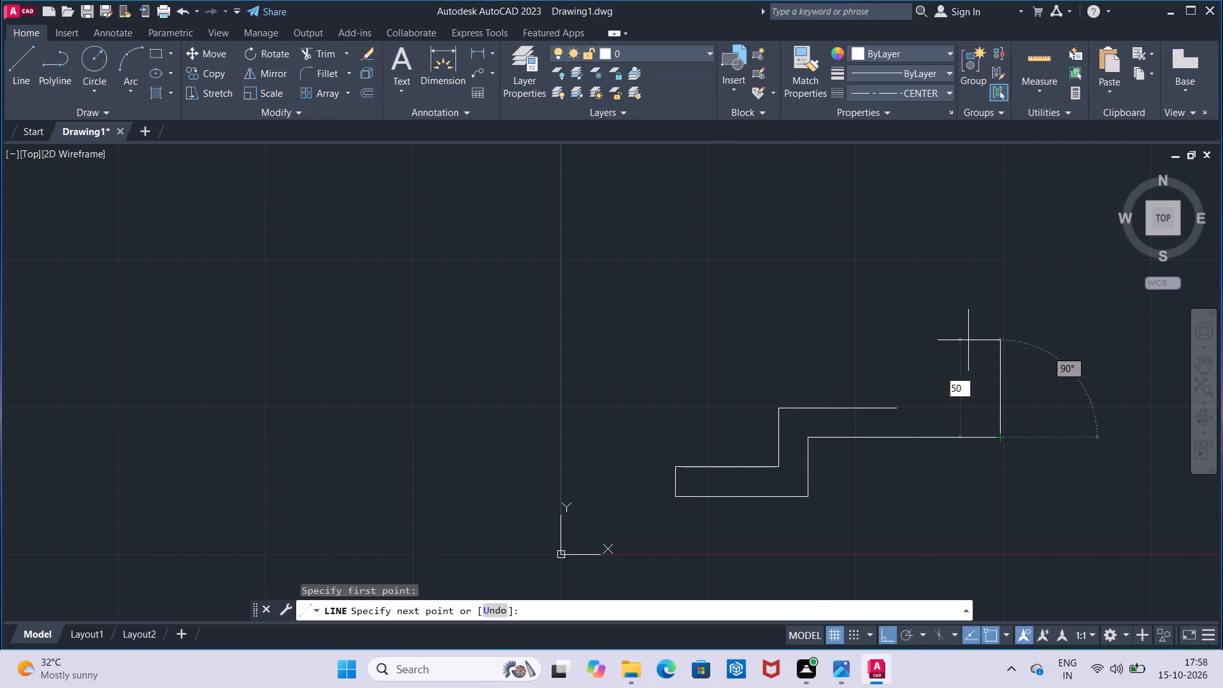
key("Return")
key("Escape")
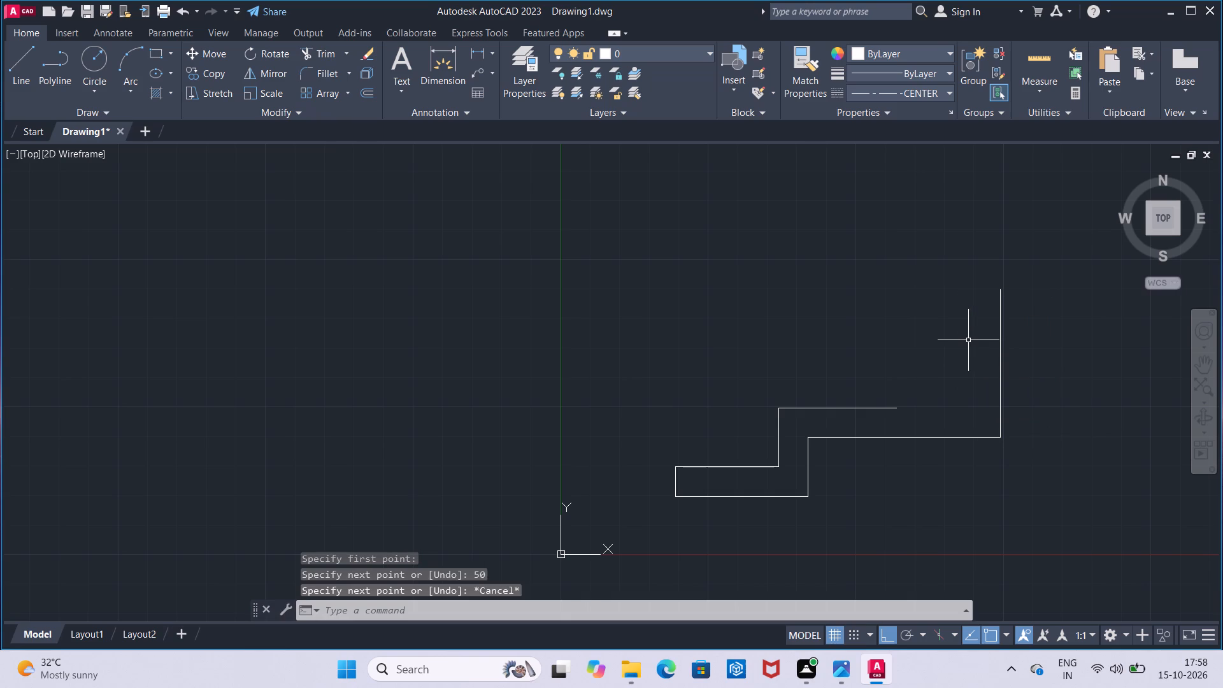
Set the current linetype back to ByLayer.
left_click(899, 99)
left_click(903, 115)
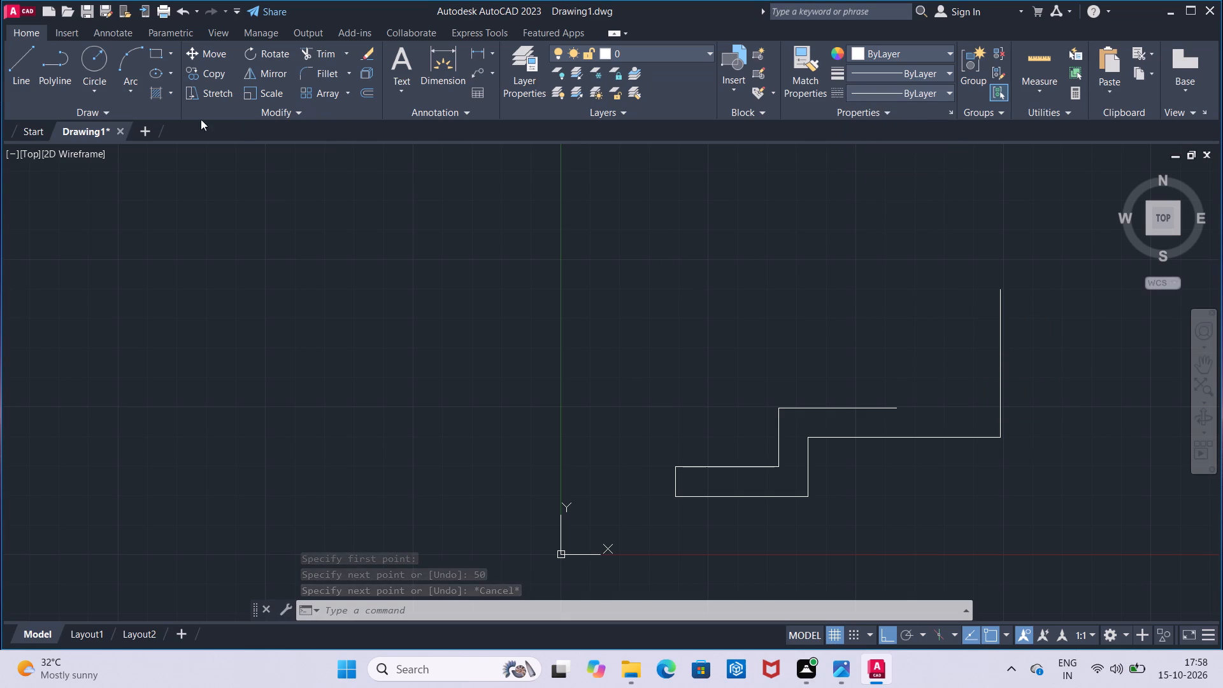
Start a circle defined by its centre point.
left_click(107, 66)
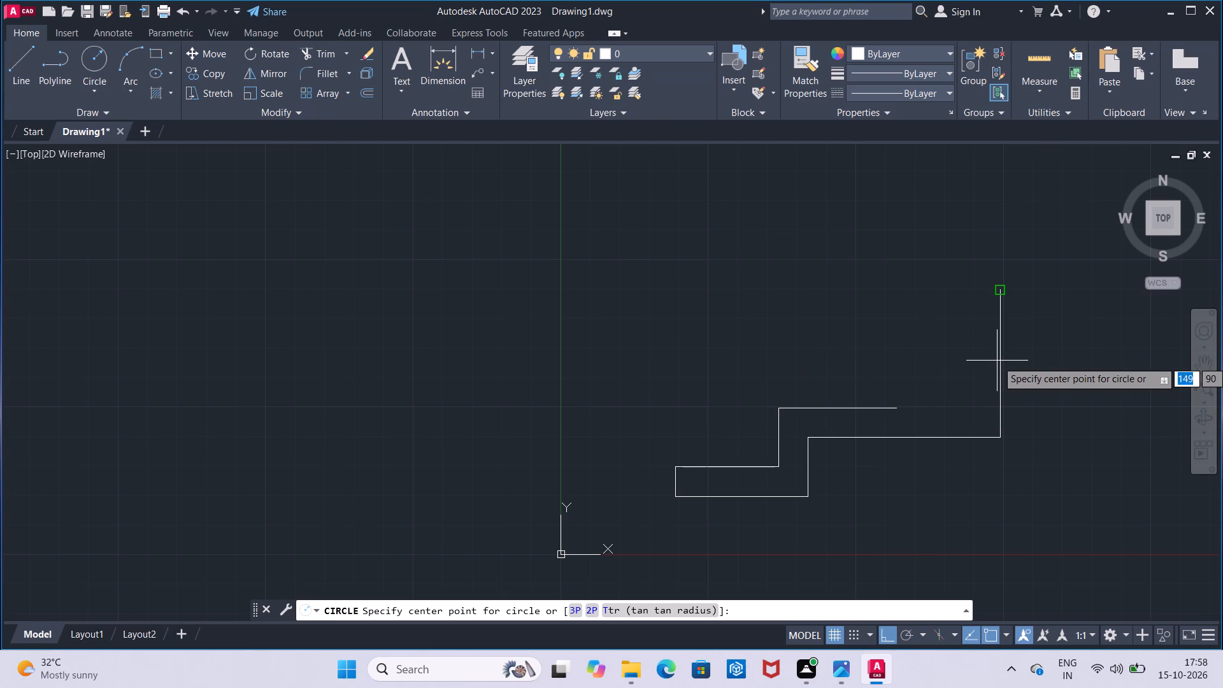
key("Escape")
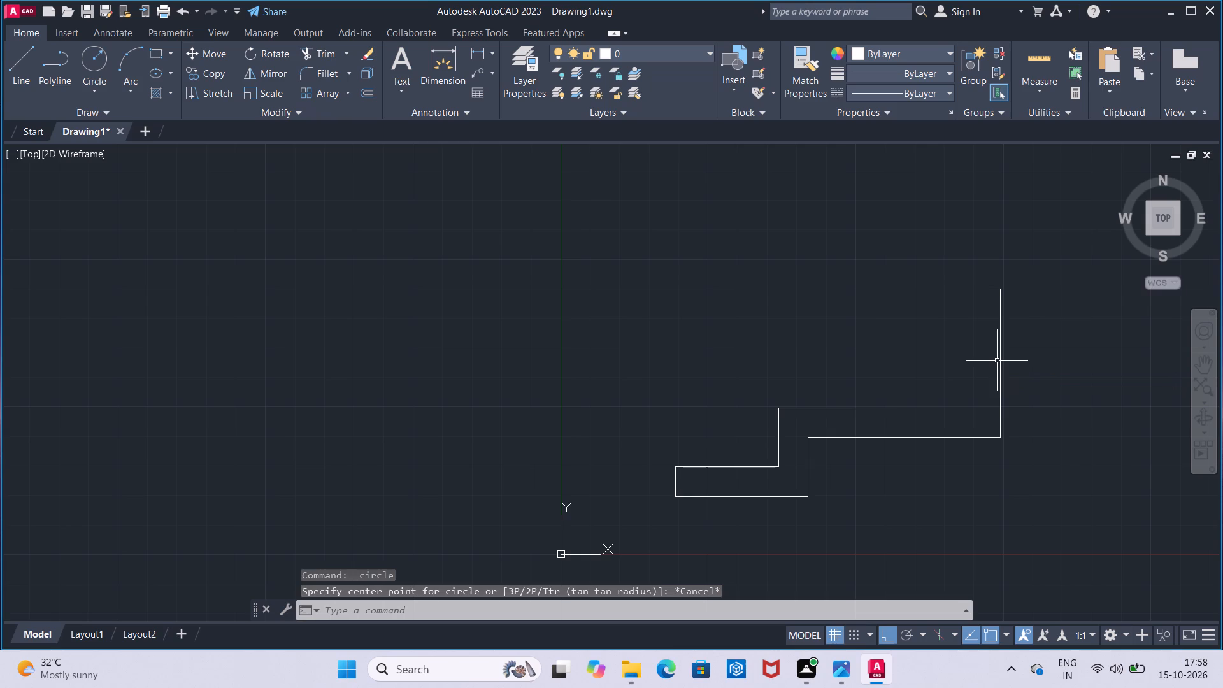
scroll(997, 361, "up", 2)
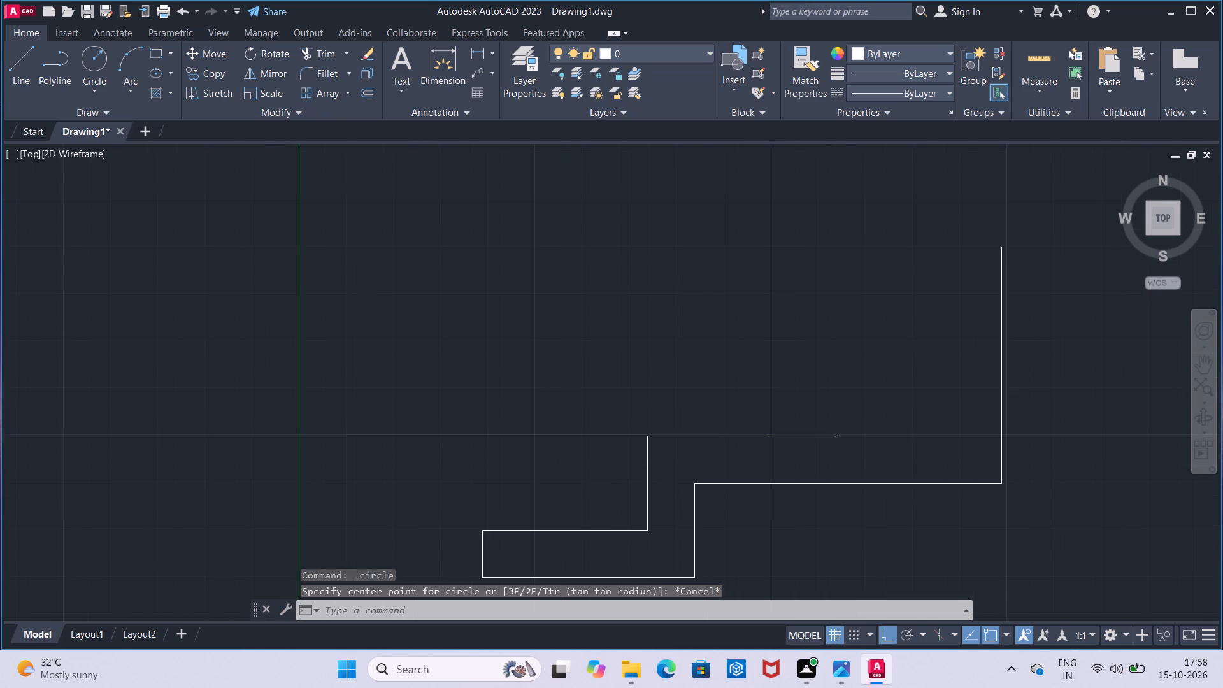
scroll(997, 361, "down", 1)
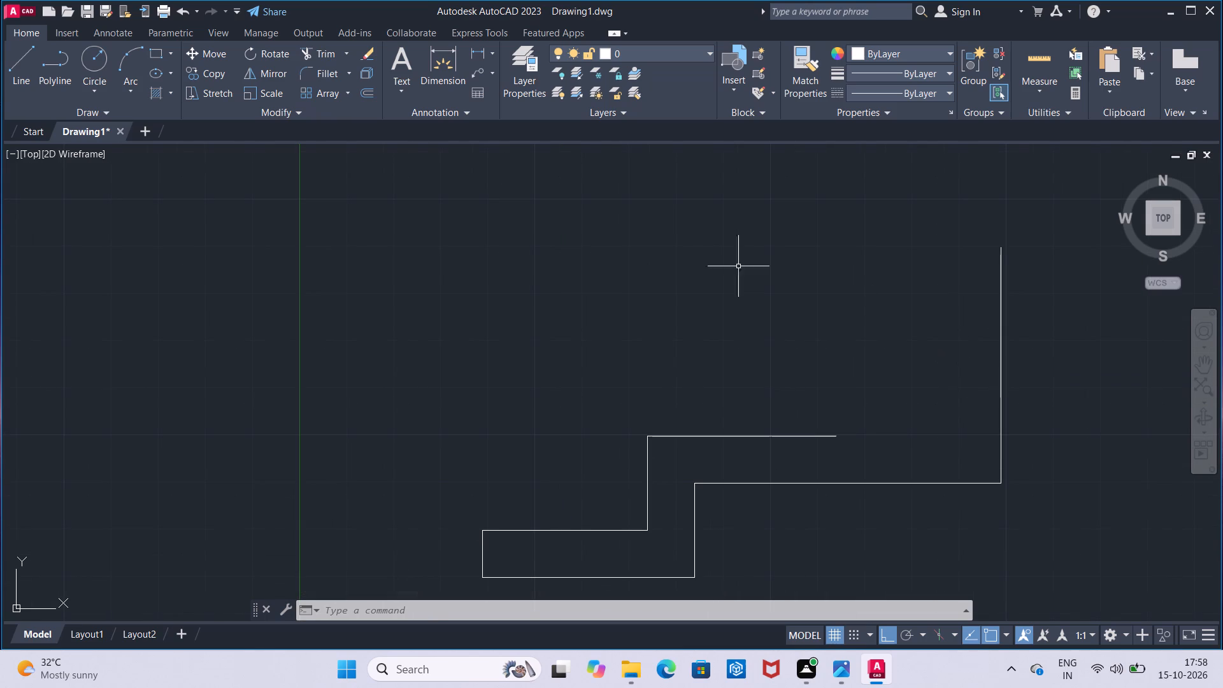
left_click(90, 64)
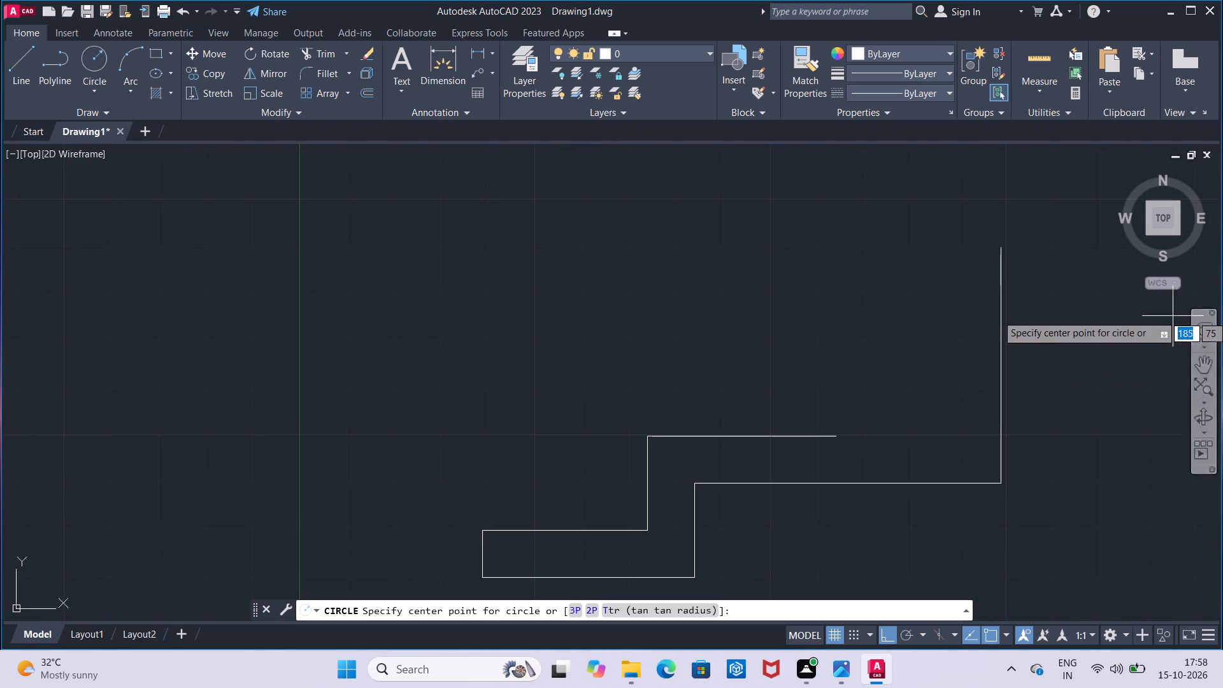
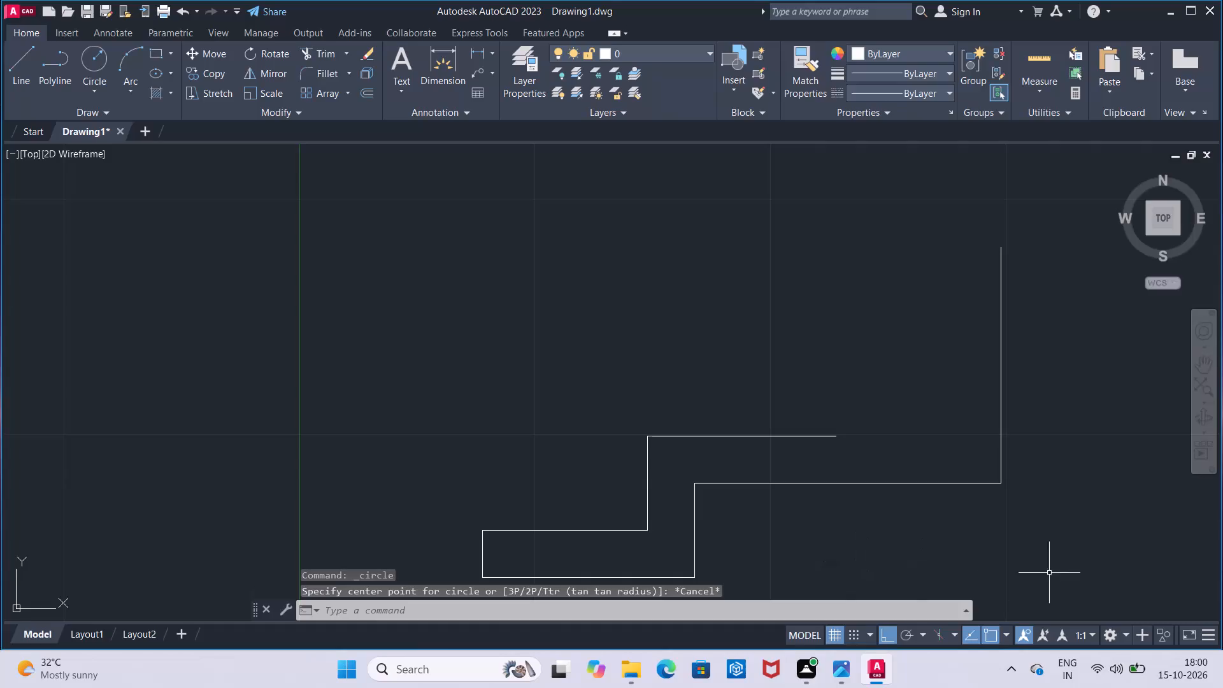
Turn on the remaining object snap modes: Midpoint, Geometric Center, Node, Quadrant, Insertion, Perpendicular, Tangent, Nearest, Apparent Intersection and Parallel.
left_click(1013, 643)
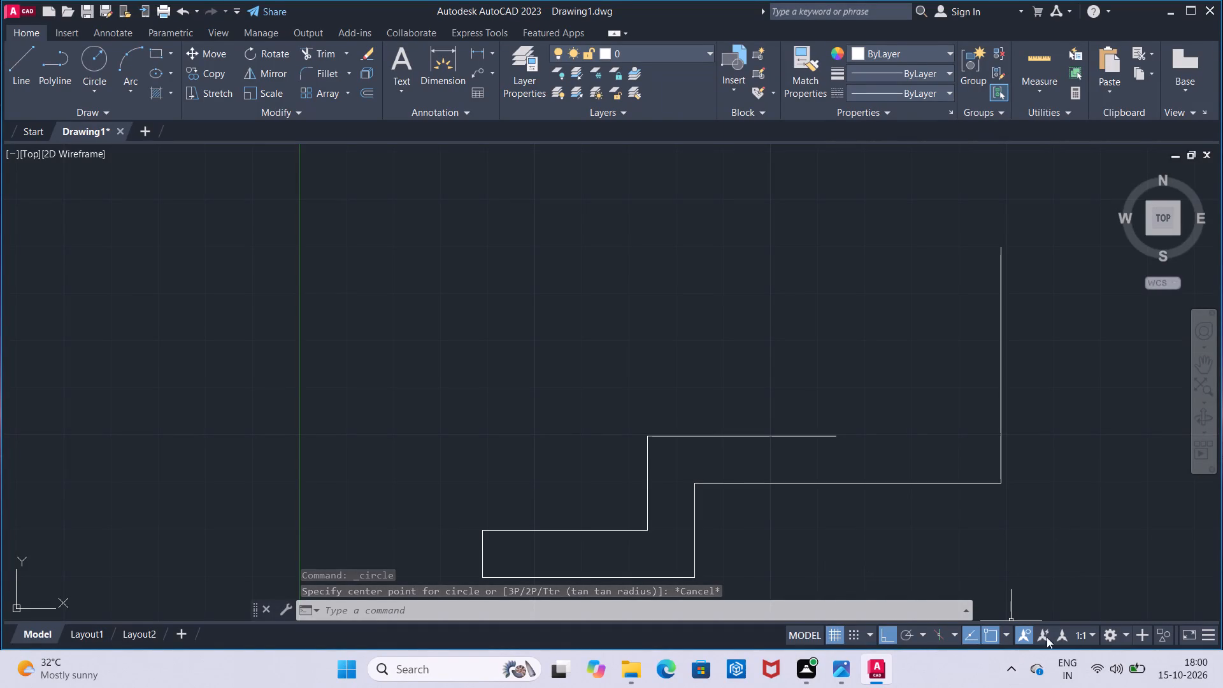
left_click(1122, 634)
left_click(1122, 634)
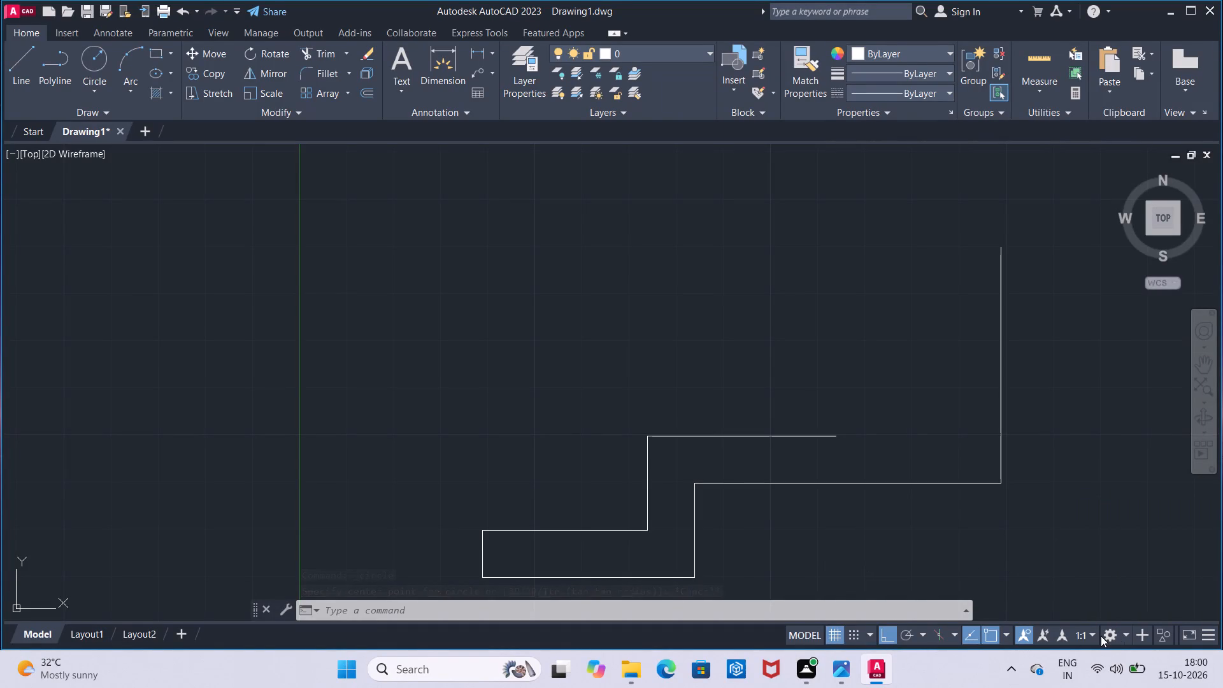
left_click(1006, 631)
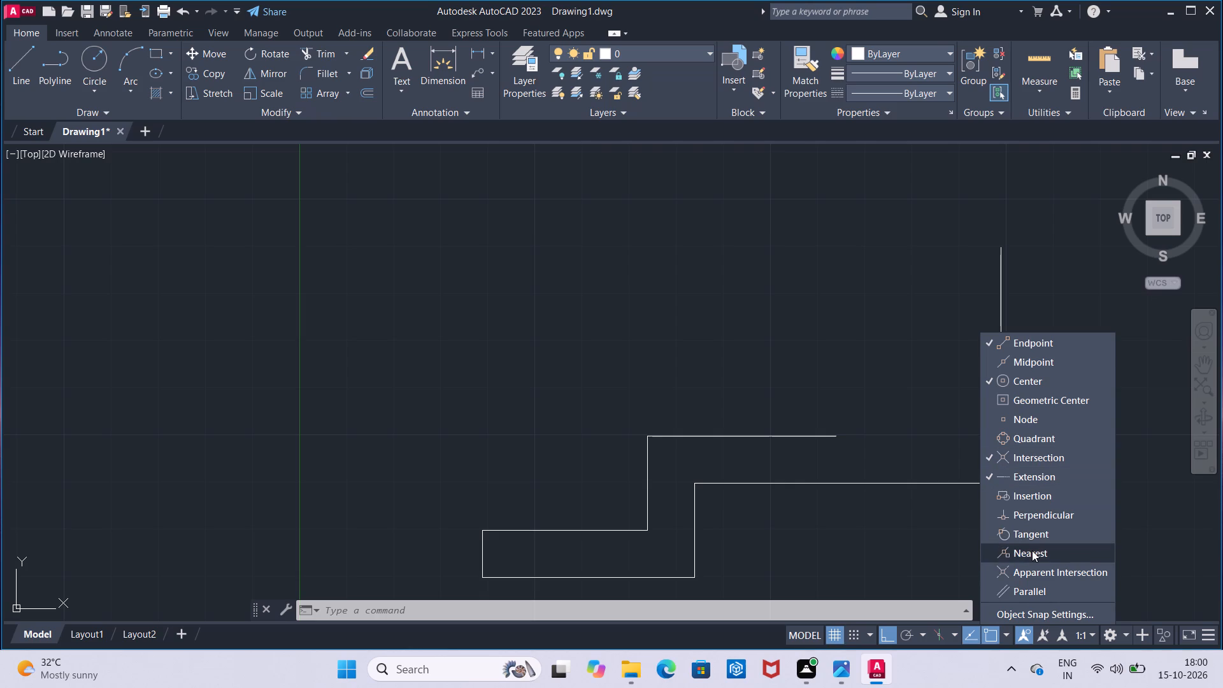
left_click(1048, 369)
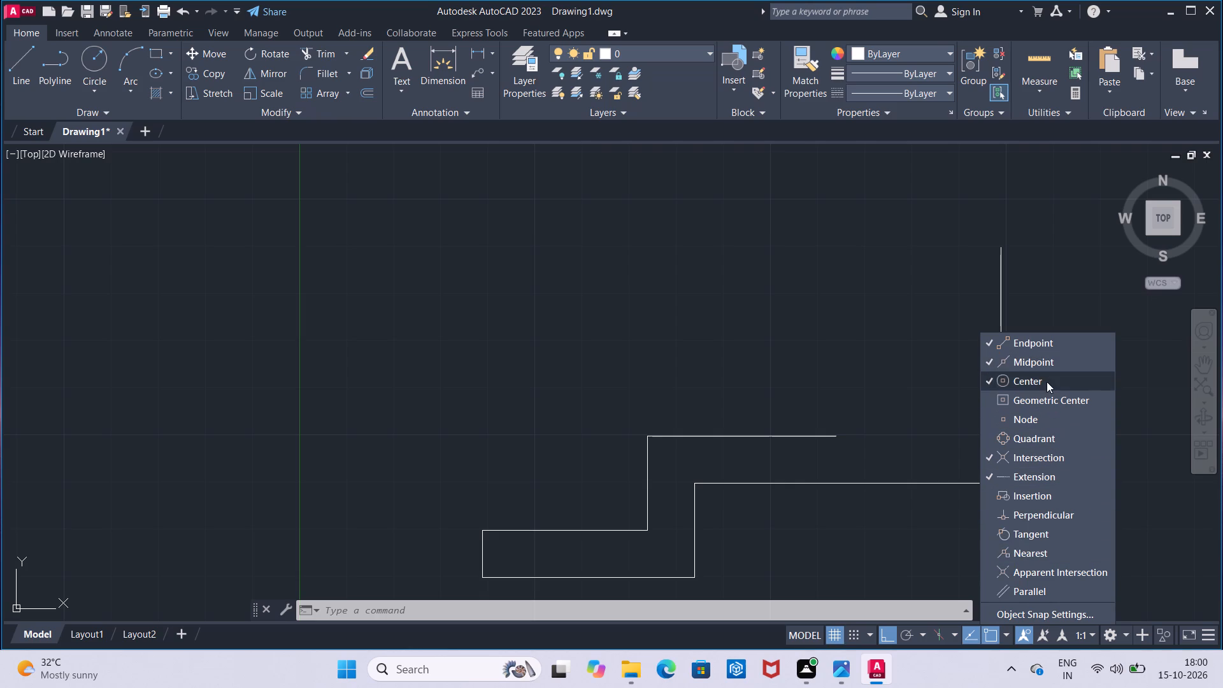
left_click(1046, 396)
left_click(1046, 422)
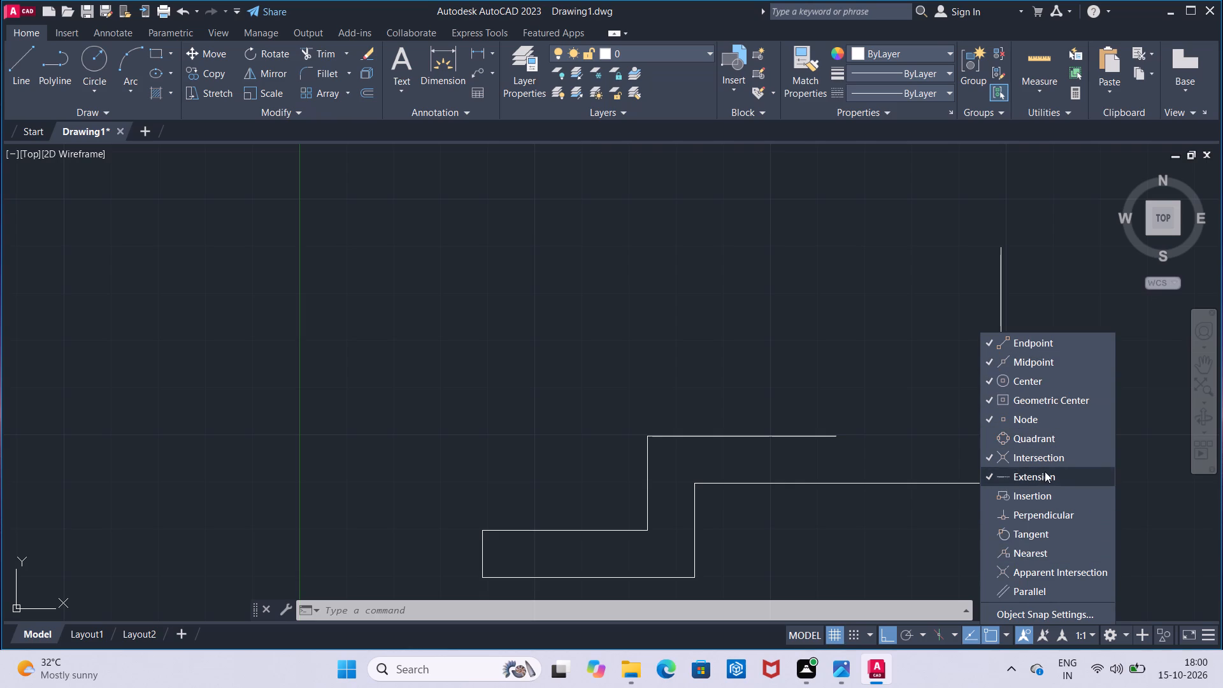
left_click(1048, 442)
left_click(1047, 492)
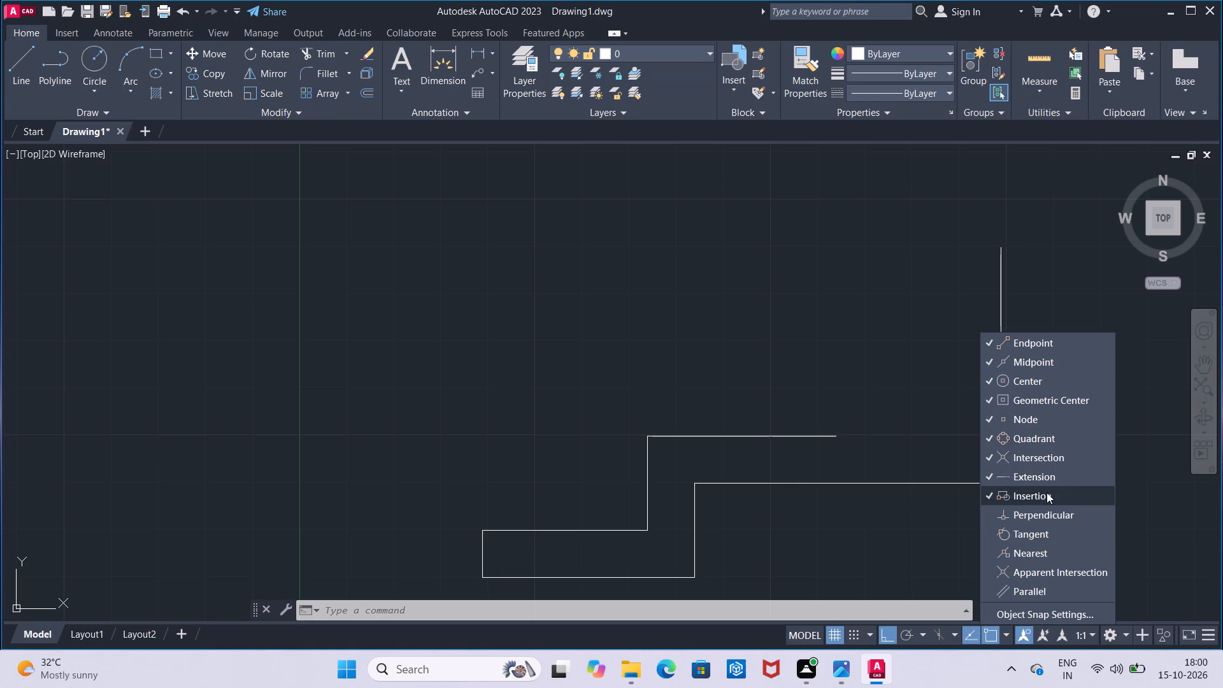
left_click(1043, 524)
left_click(1045, 525)
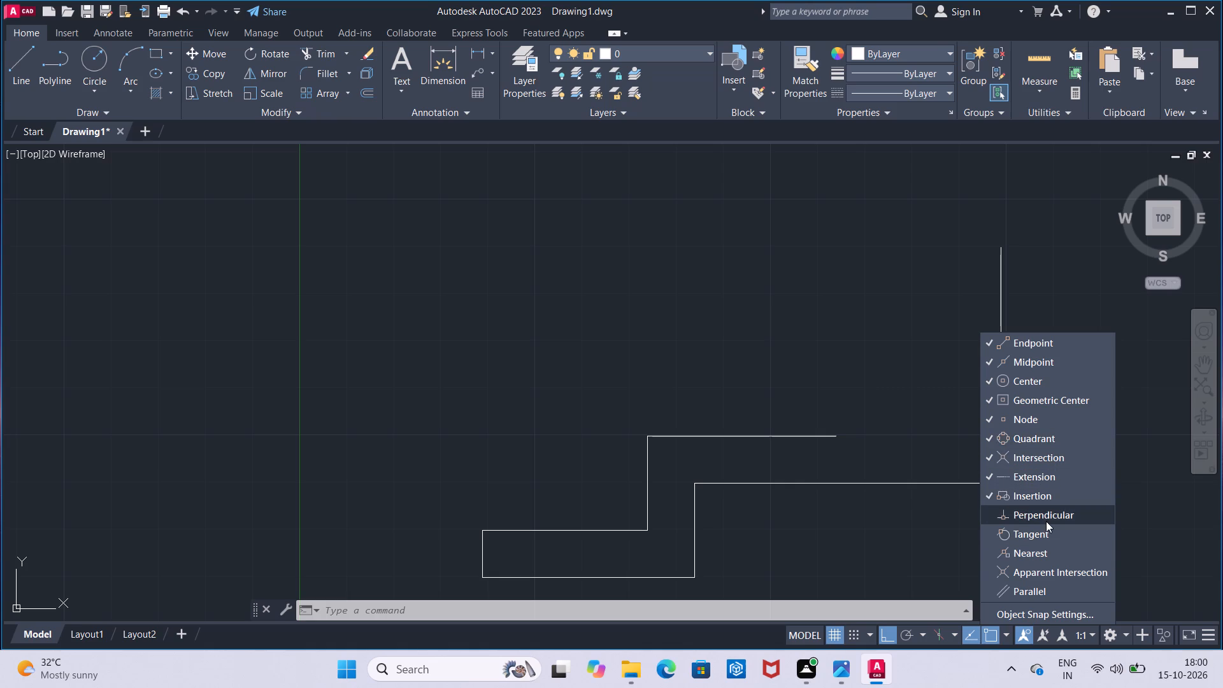
left_click(1046, 521)
left_click(1046, 529)
left_click(1042, 543)
left_click(1041, 554)
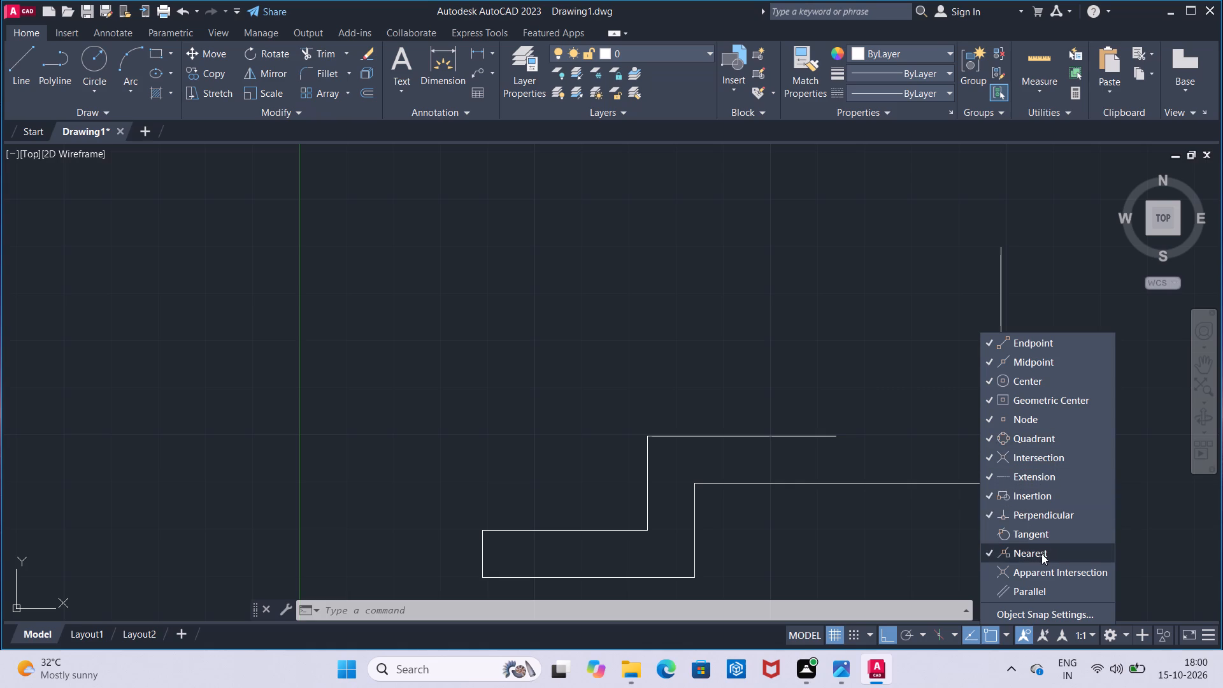
left_click(1040, 534)
left_click(1038, 563)
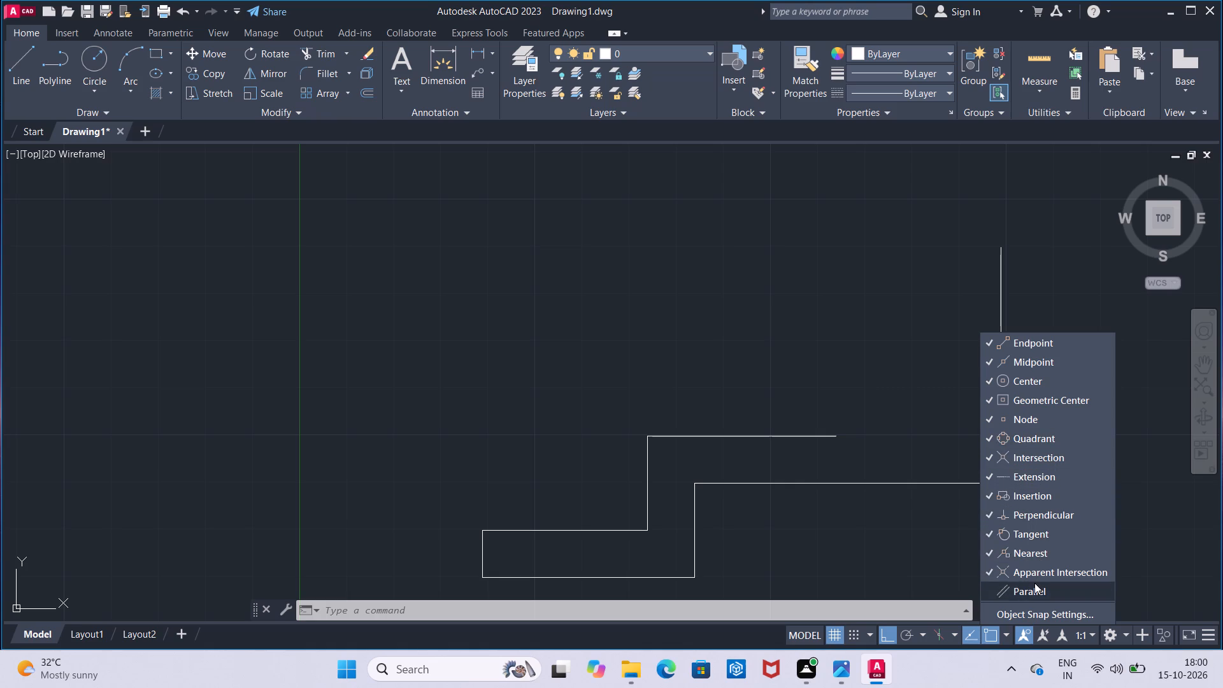
left_click(1034, 583)
left_click(930, 687)
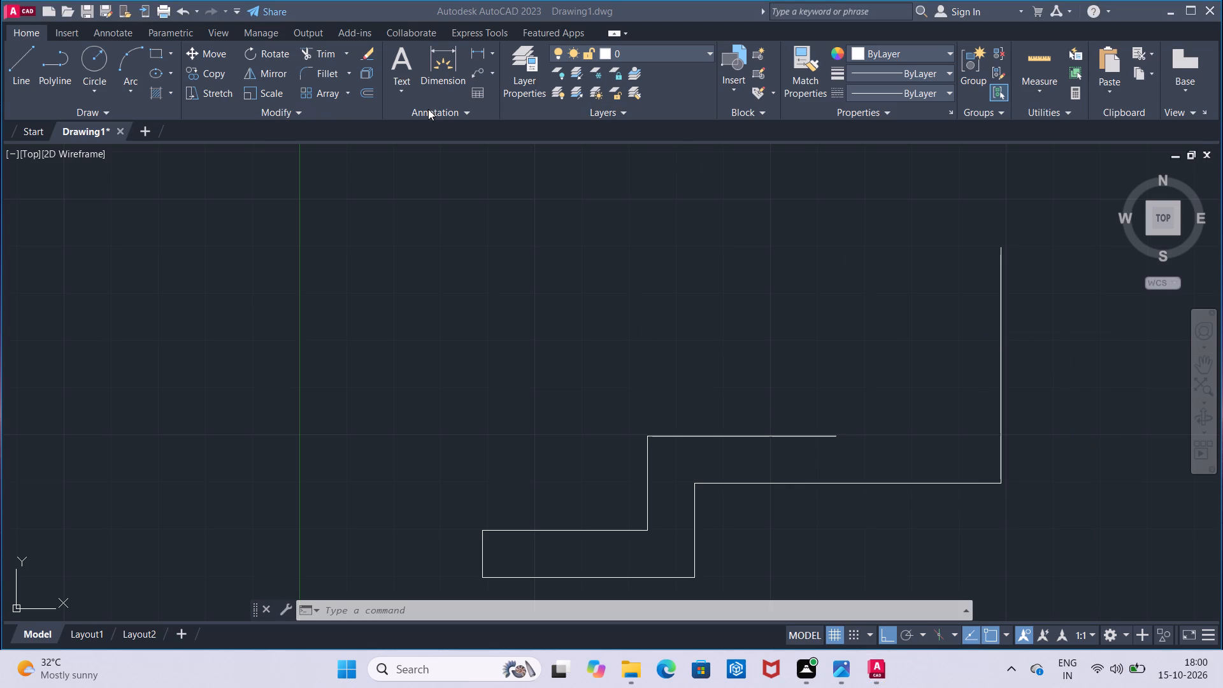
Draw a circle of radius 25 mm centred on the midpoint of the 50 mm vertical line.
left_click(80, 57)
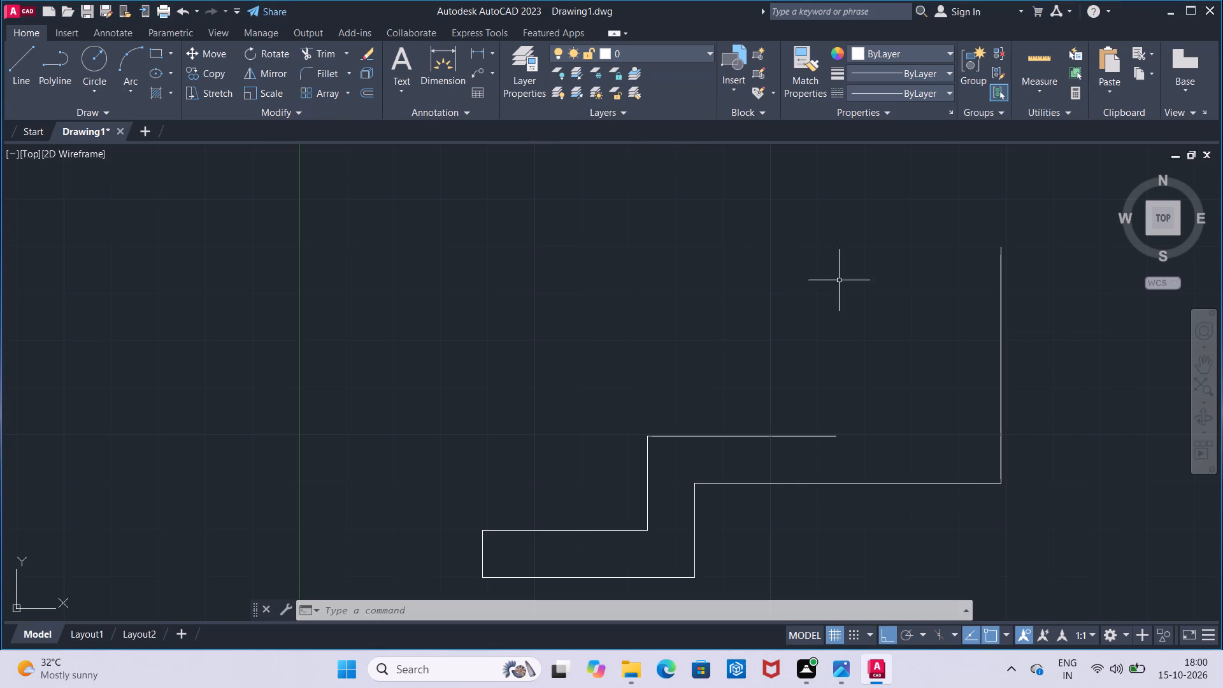
left_click(86, 65)
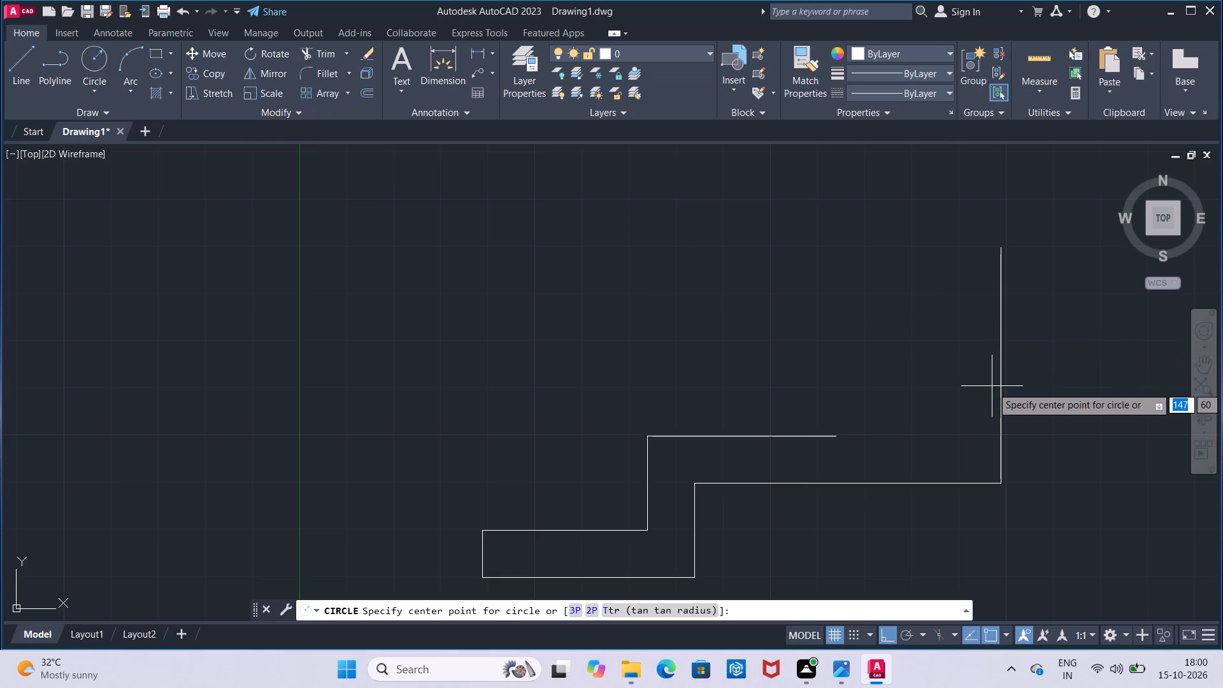
left_click(1001, 365)
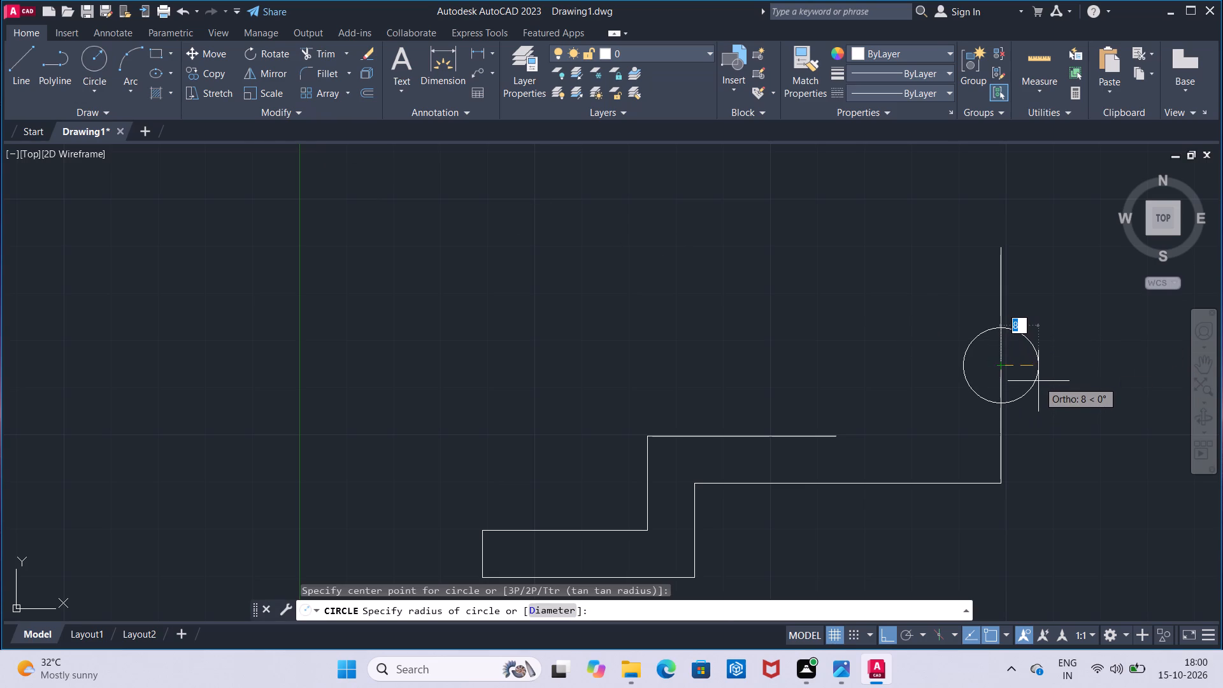
type("25")
key("Return")
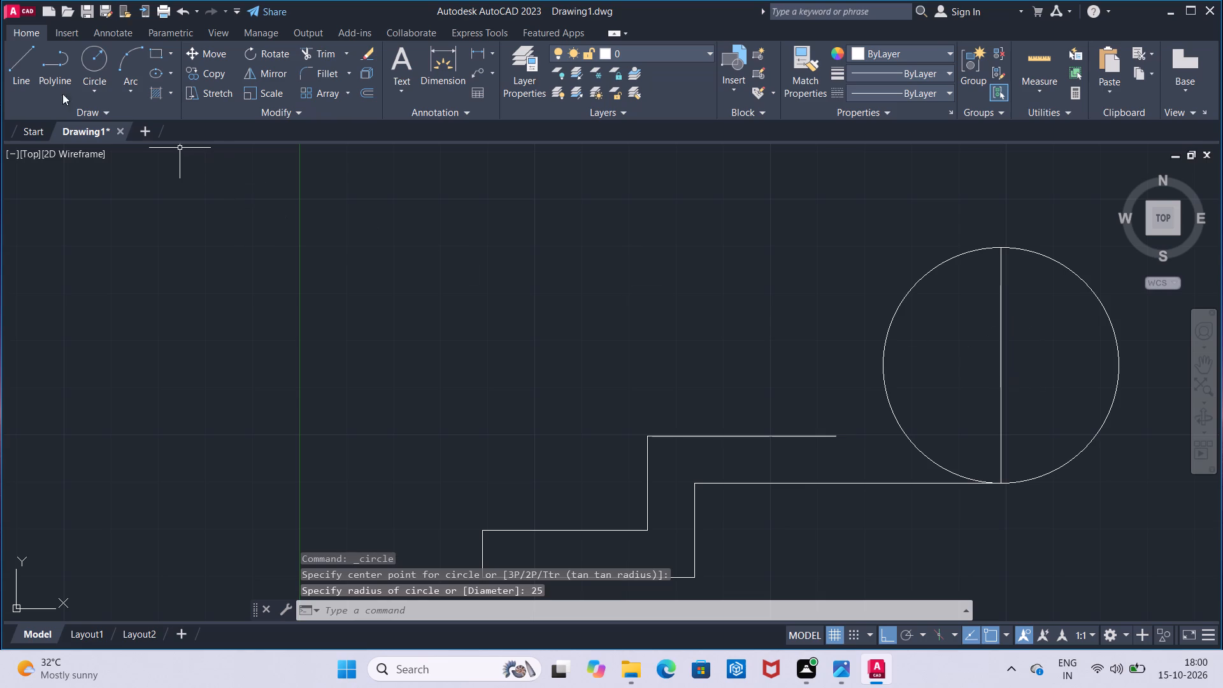
Draw a concentric circle of radius 17.5 mm at the centre of the 25 mm radius circle.
left_click_drag(91, 73, 98, 76)
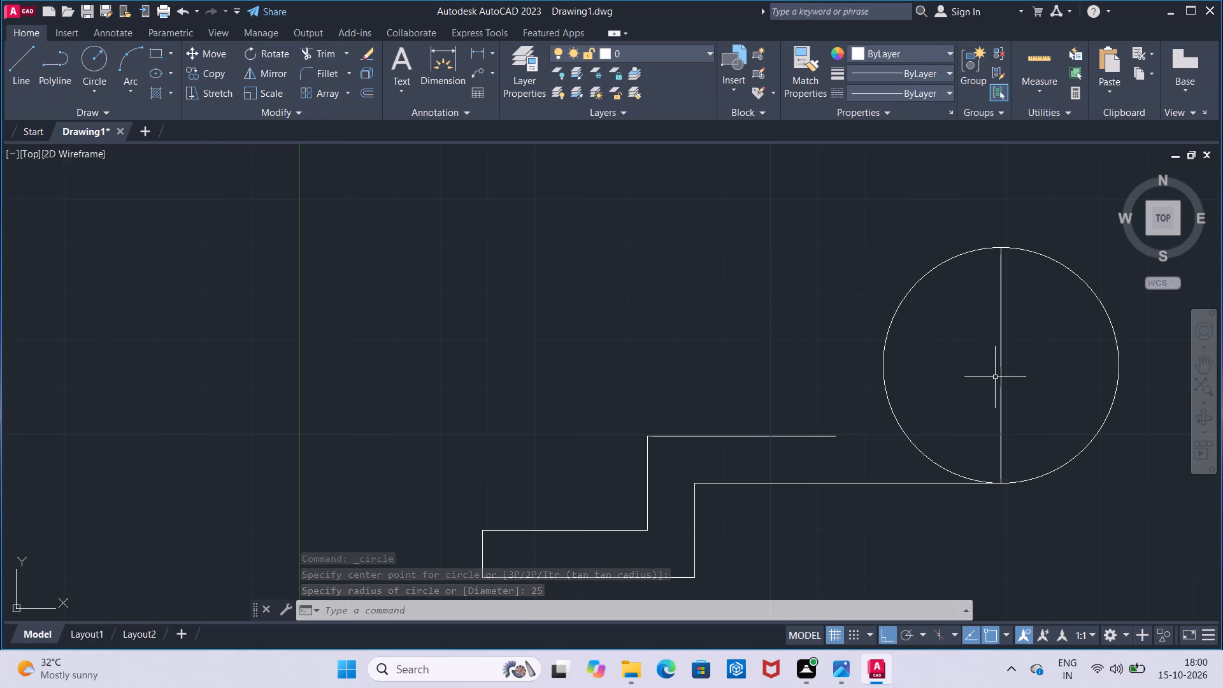
left_click(83, 66)
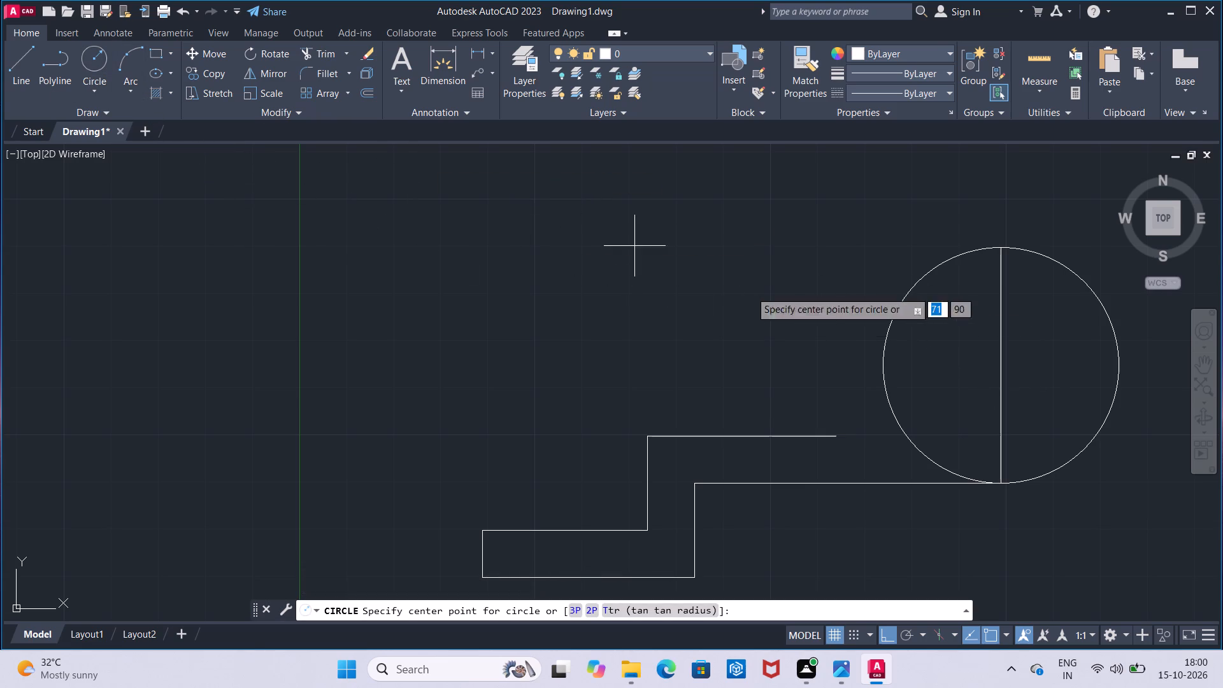
left_click(997, 361)
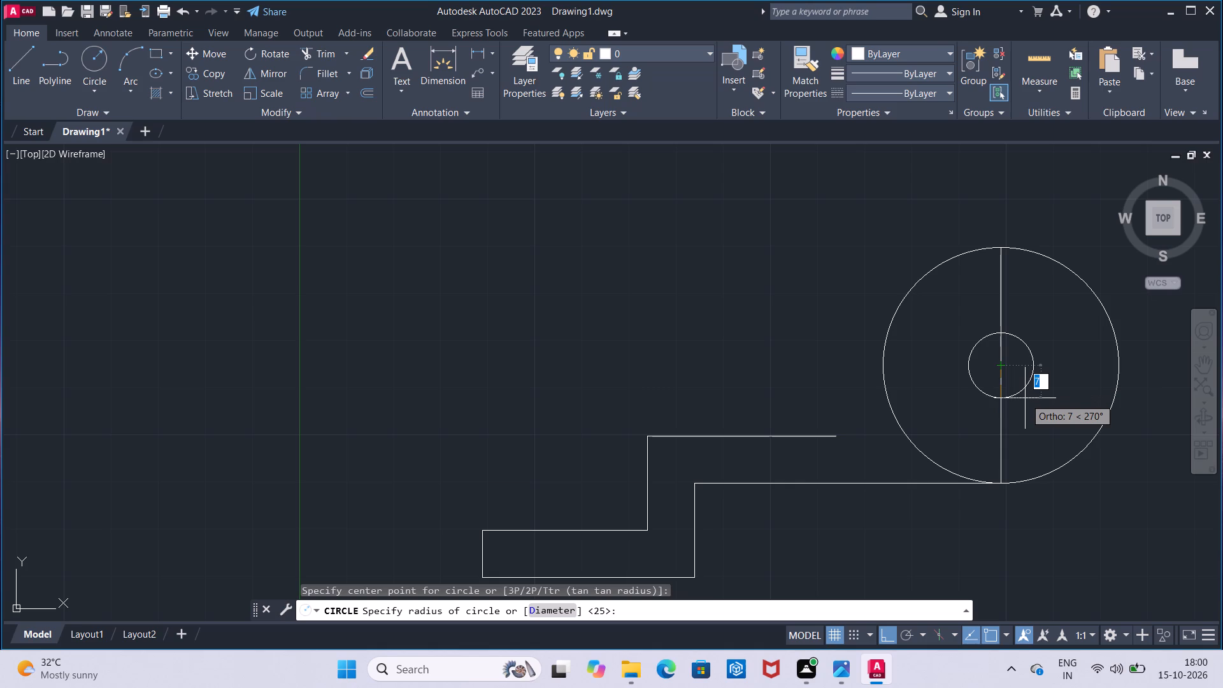
type("17.5")
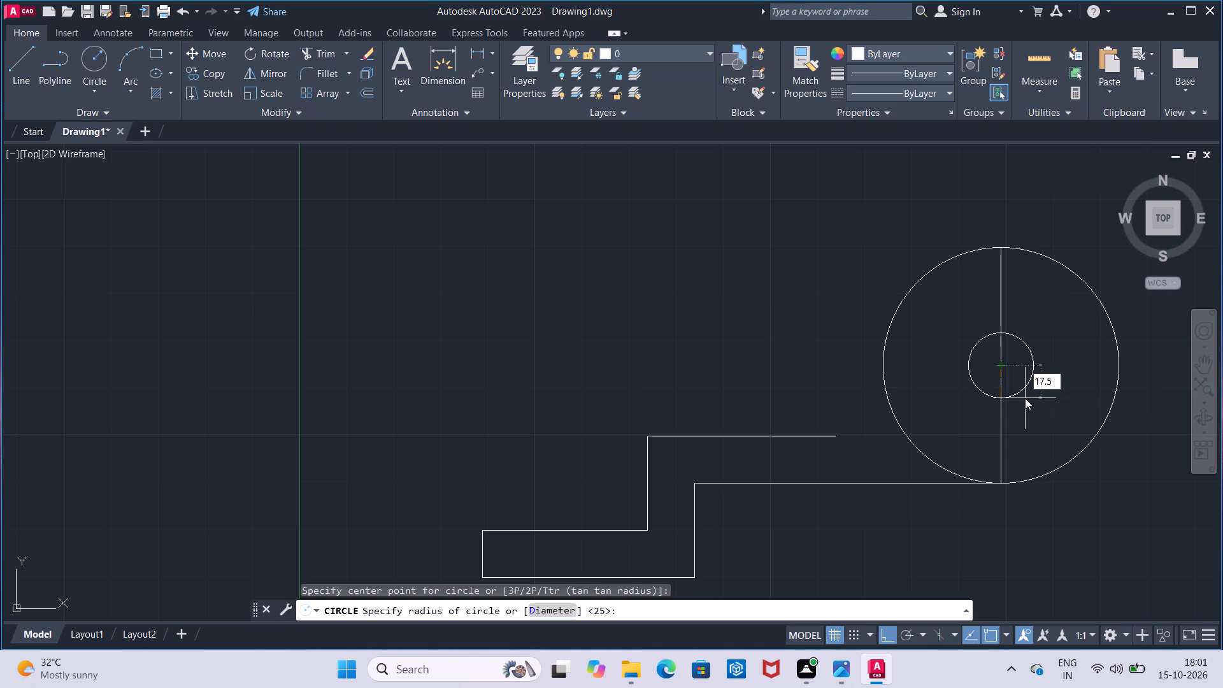
key("Return")
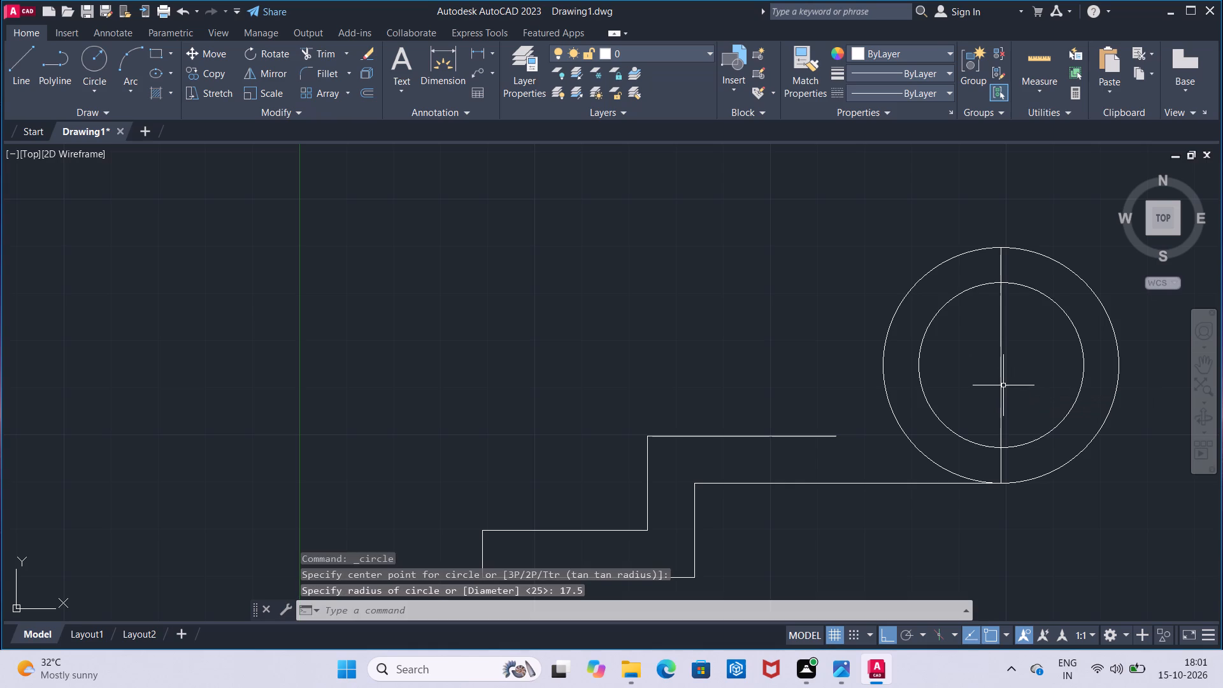
Draw a third concentric circle of radius 10 mm at the same centre point.
left_click(103, 67)
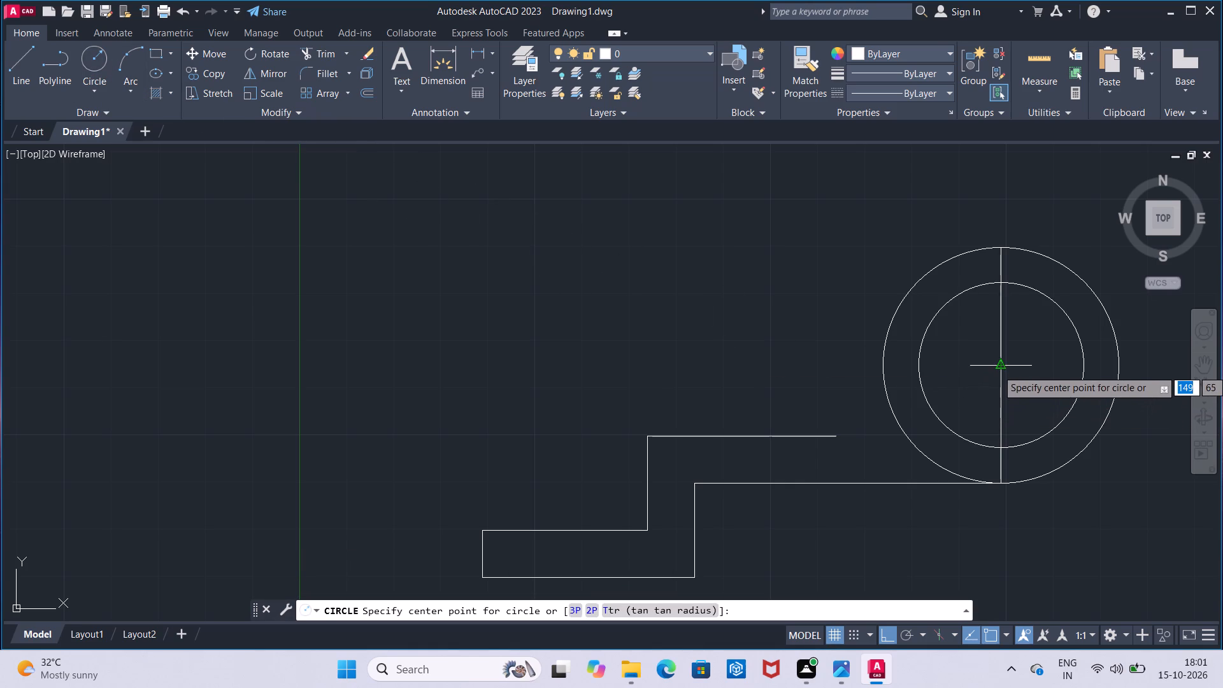
left_click(1000, 369)
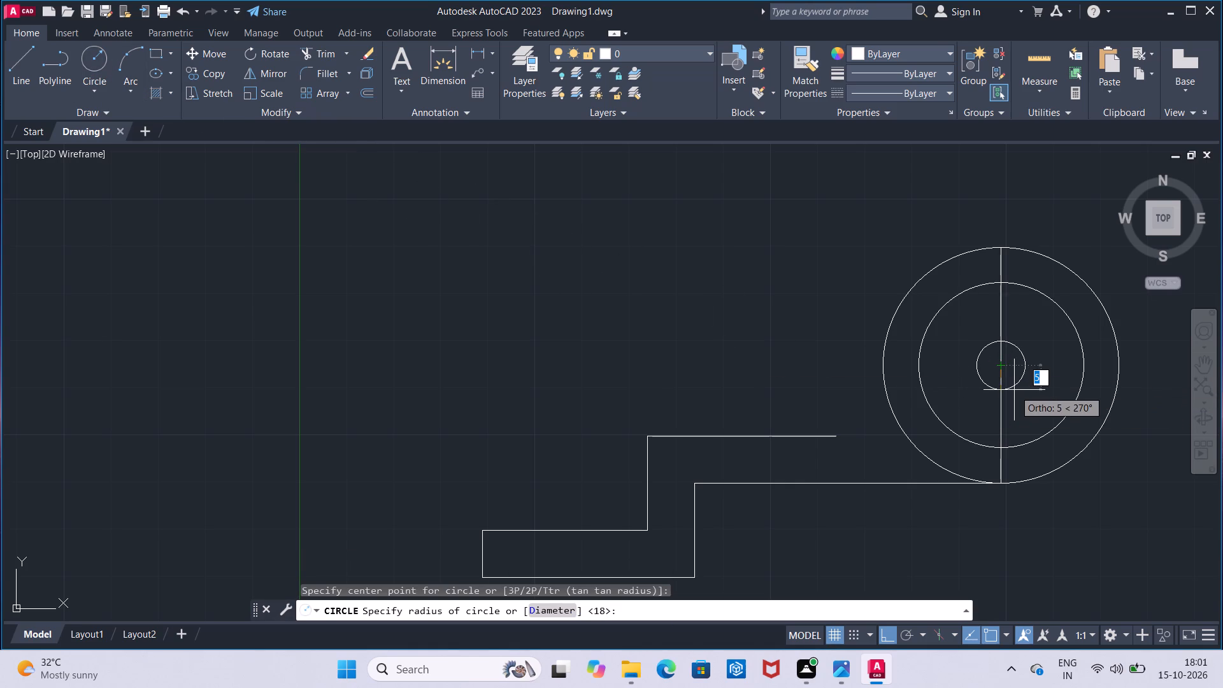
type("10")
key("Return")
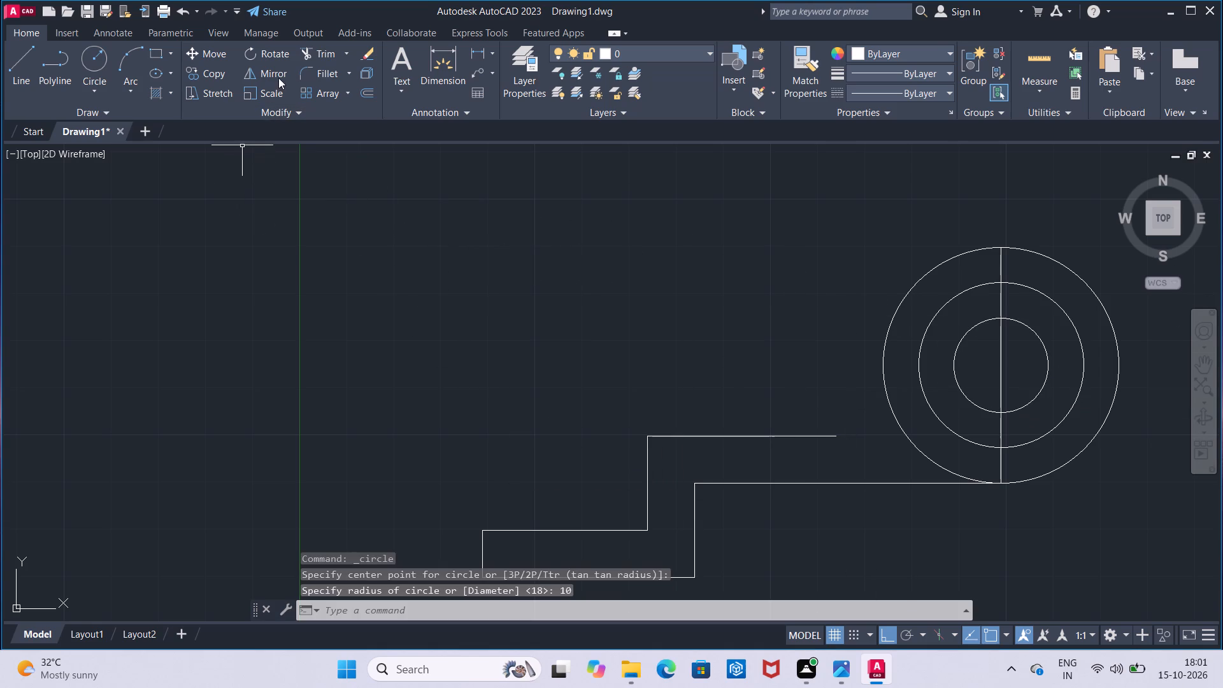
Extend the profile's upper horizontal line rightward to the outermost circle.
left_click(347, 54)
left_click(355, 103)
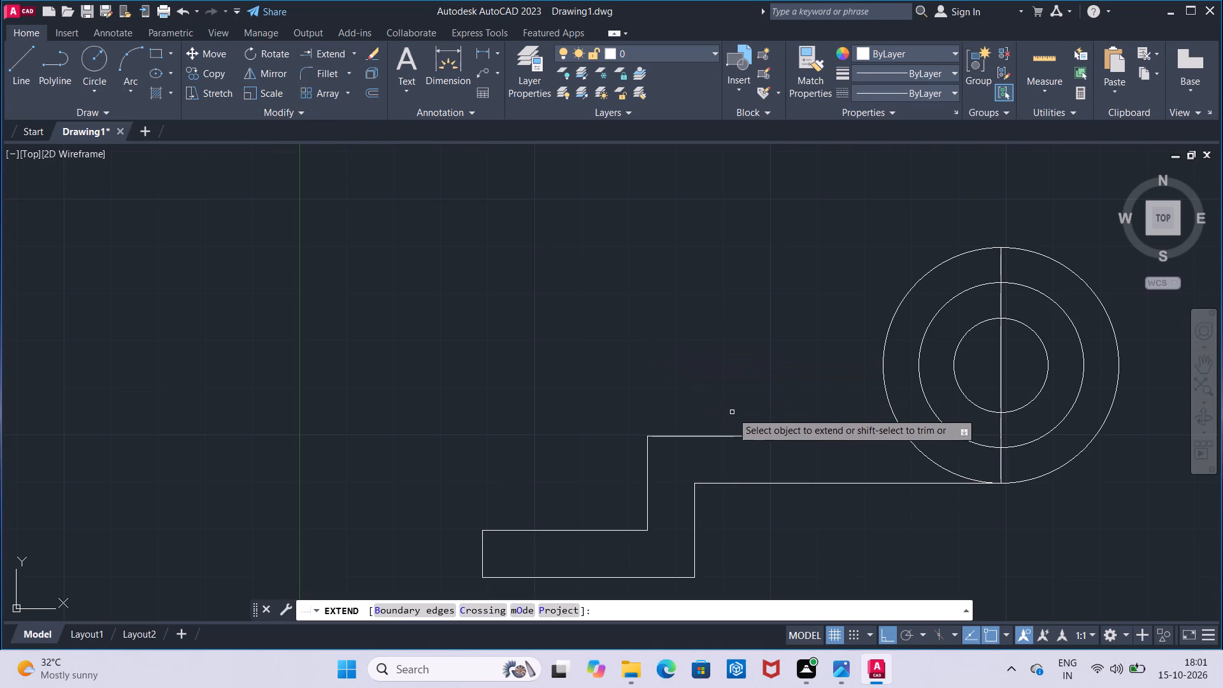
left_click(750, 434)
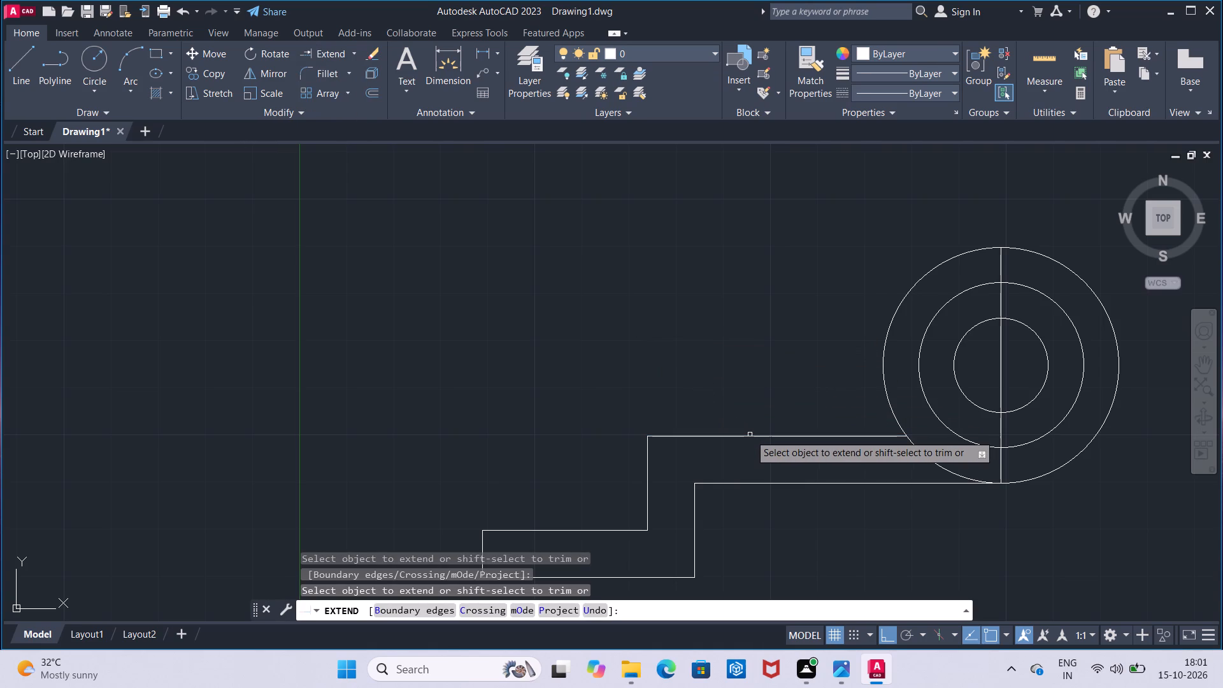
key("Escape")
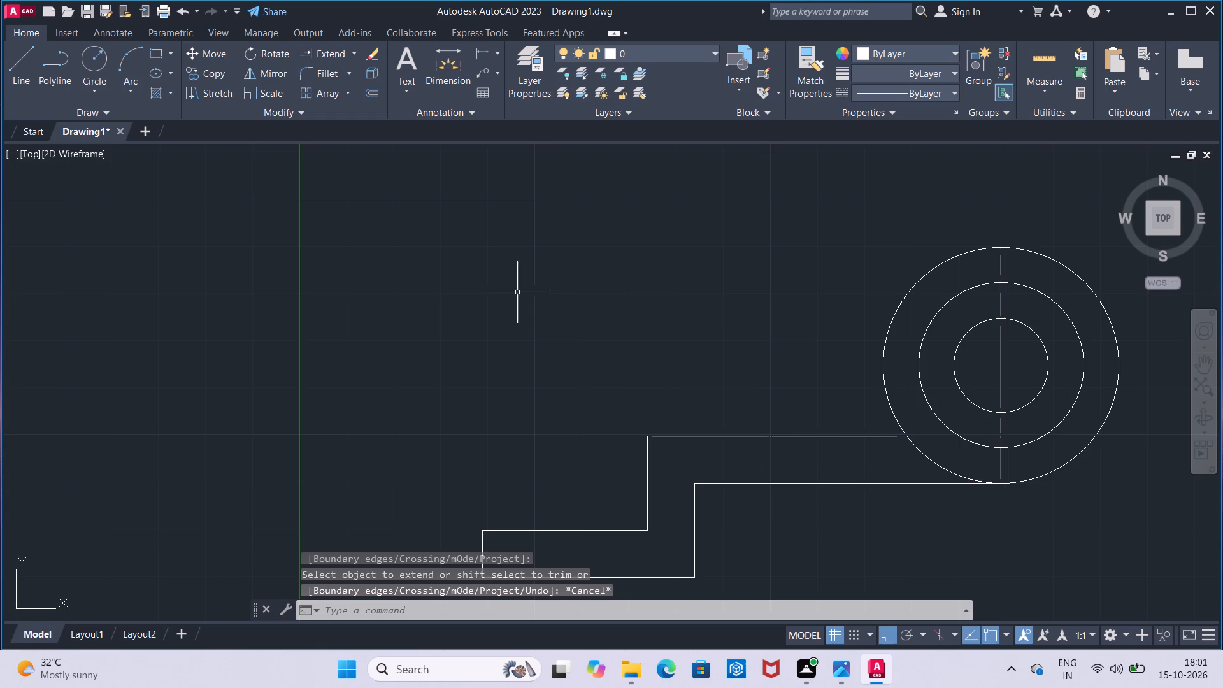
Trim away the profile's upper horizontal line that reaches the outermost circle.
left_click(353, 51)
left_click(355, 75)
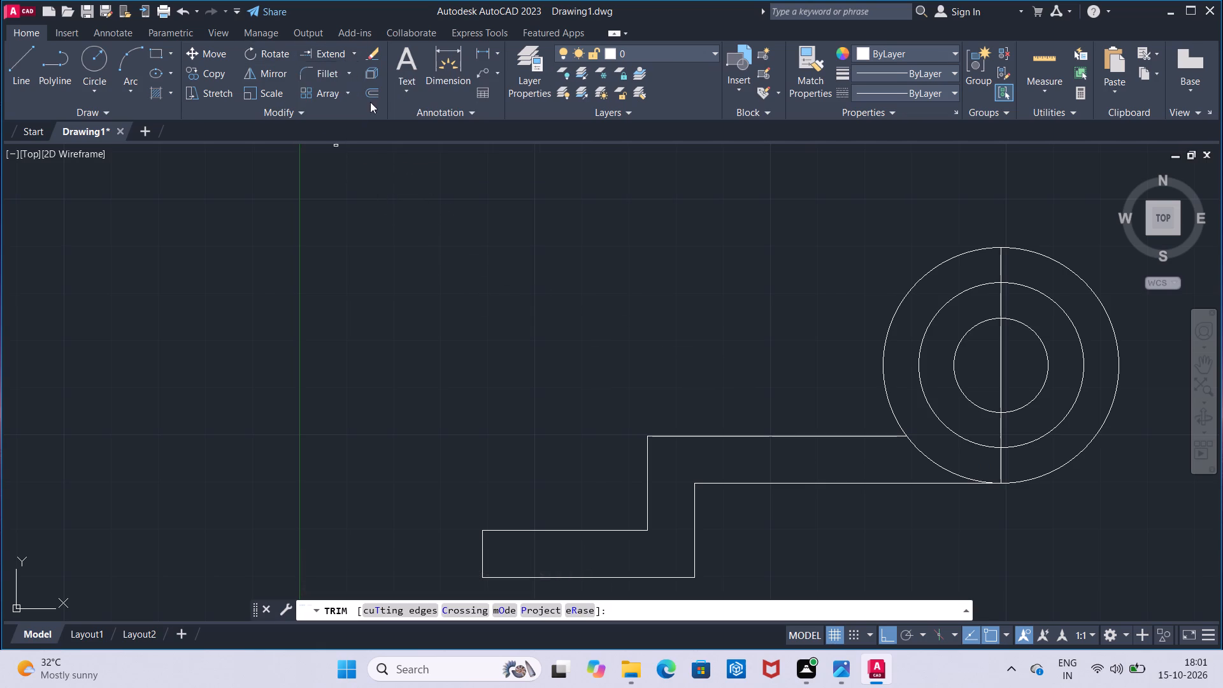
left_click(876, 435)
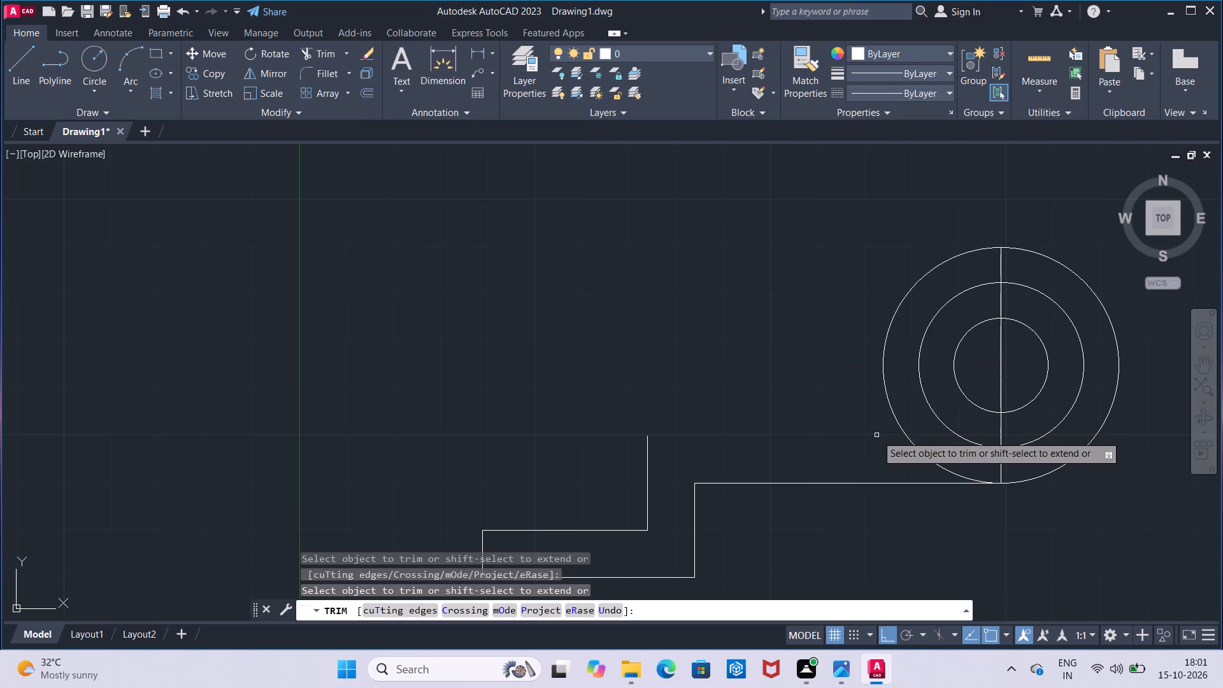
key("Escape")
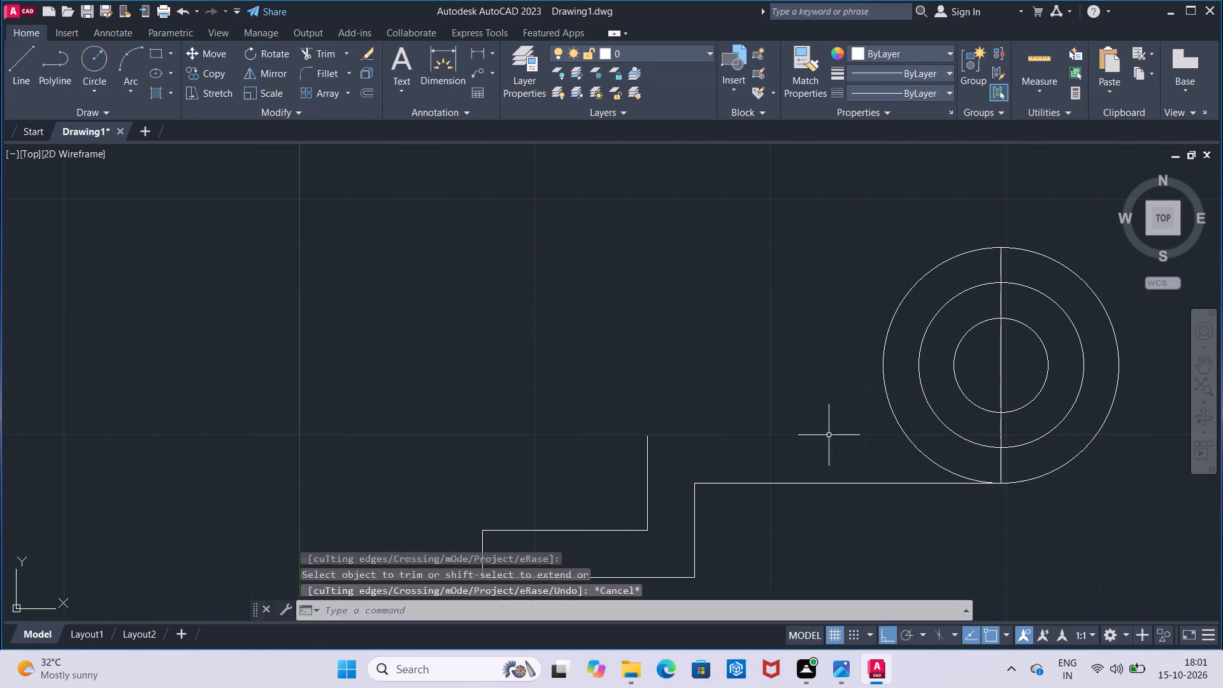
From the profile's open upper end, draw connected lines 40 mm right, 30 mm up, 40 mm left and 20 mm up.
left_click(28, 80)
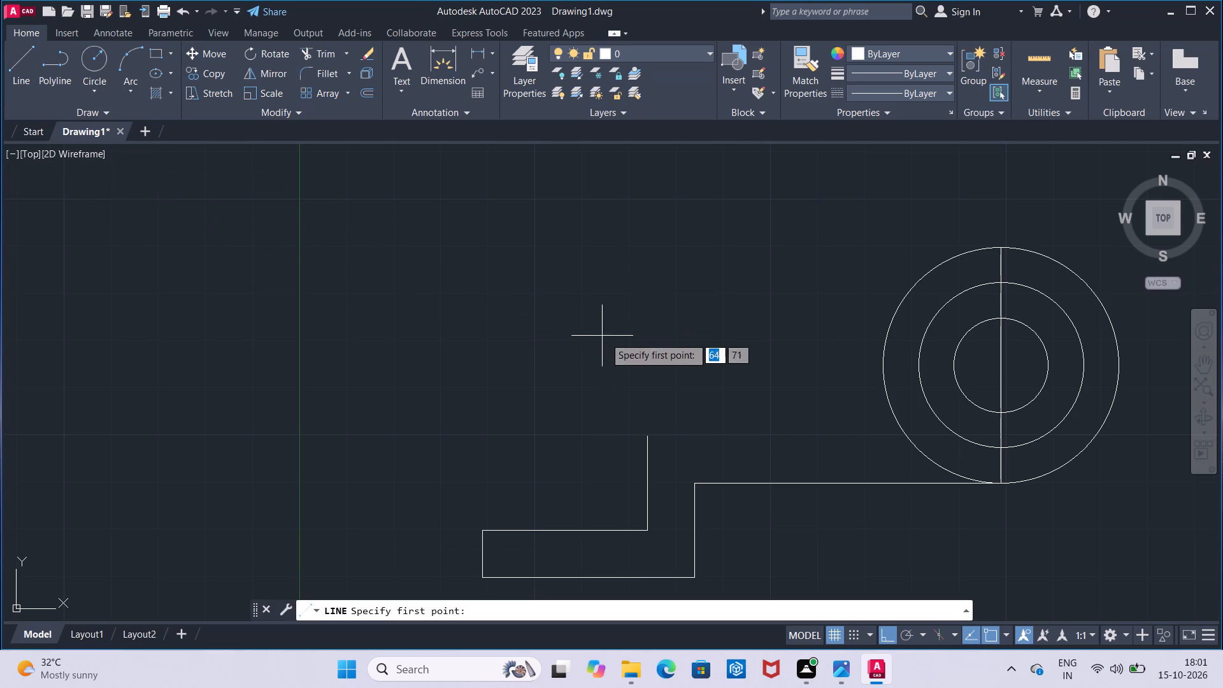
left_click(652, 431)
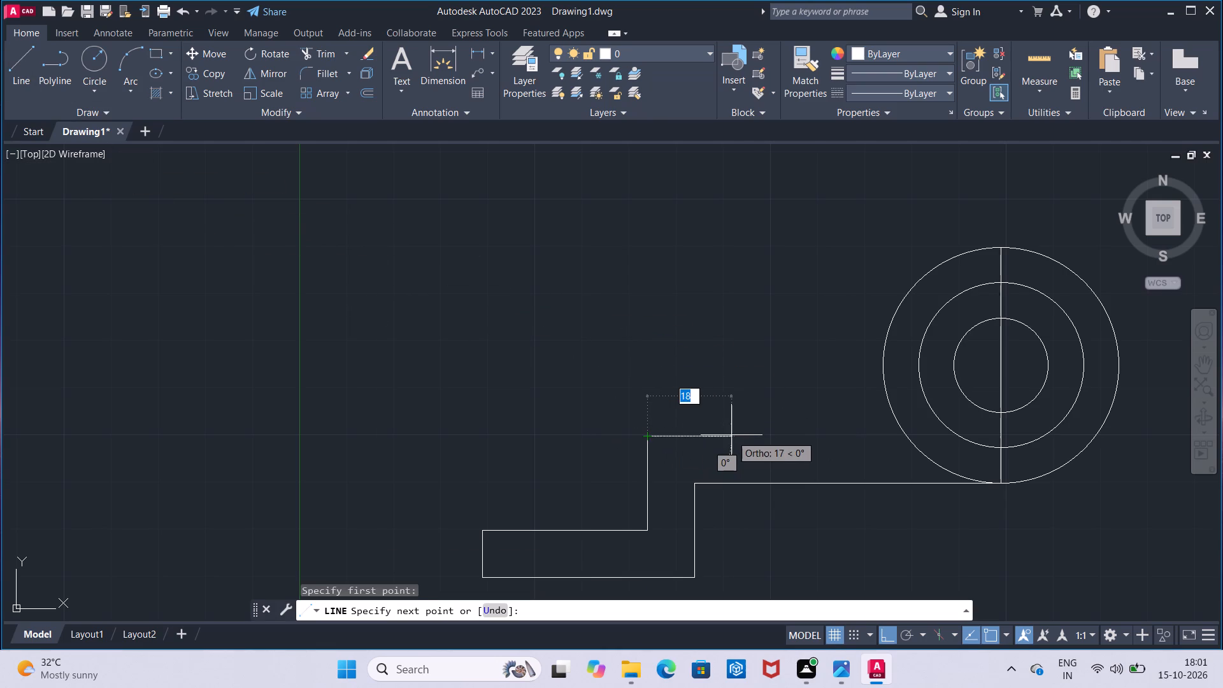
type("40")
key("Return")
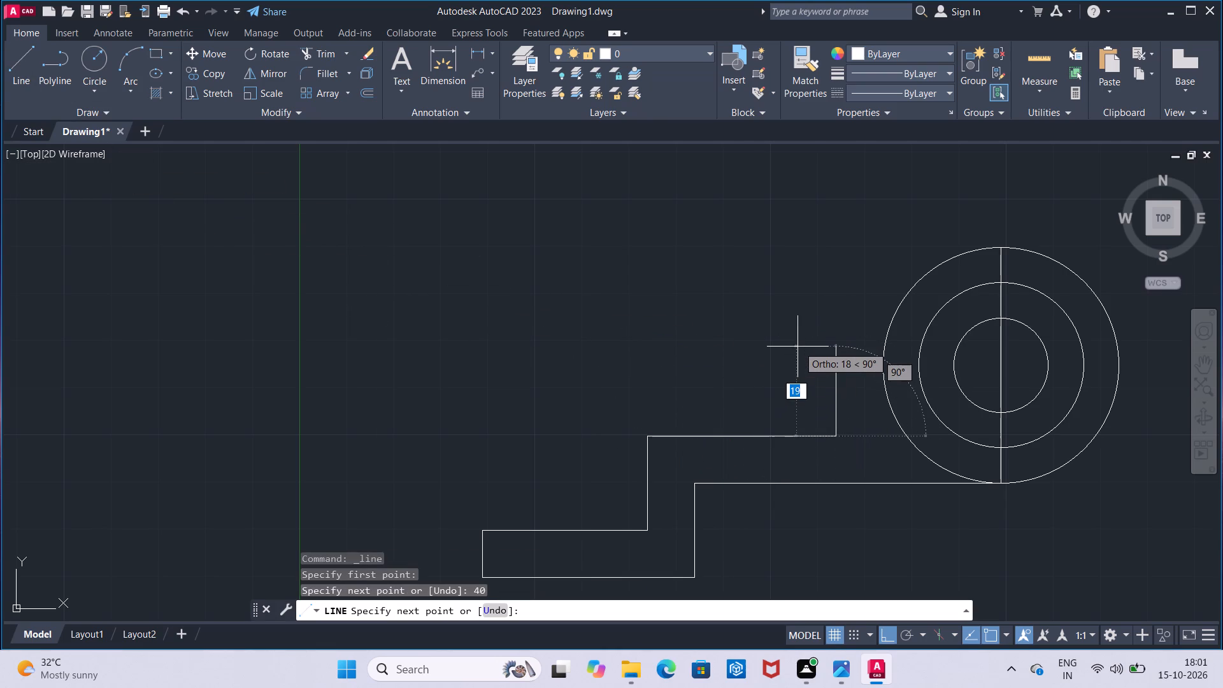
type("30")
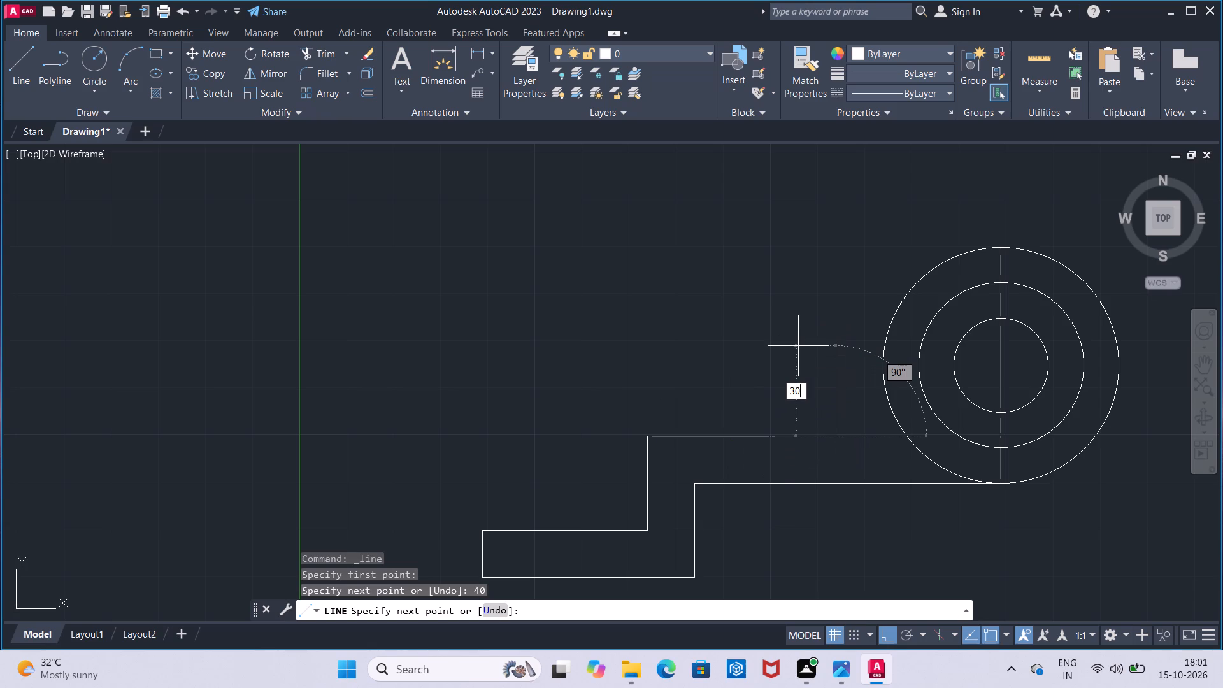
key("Return")
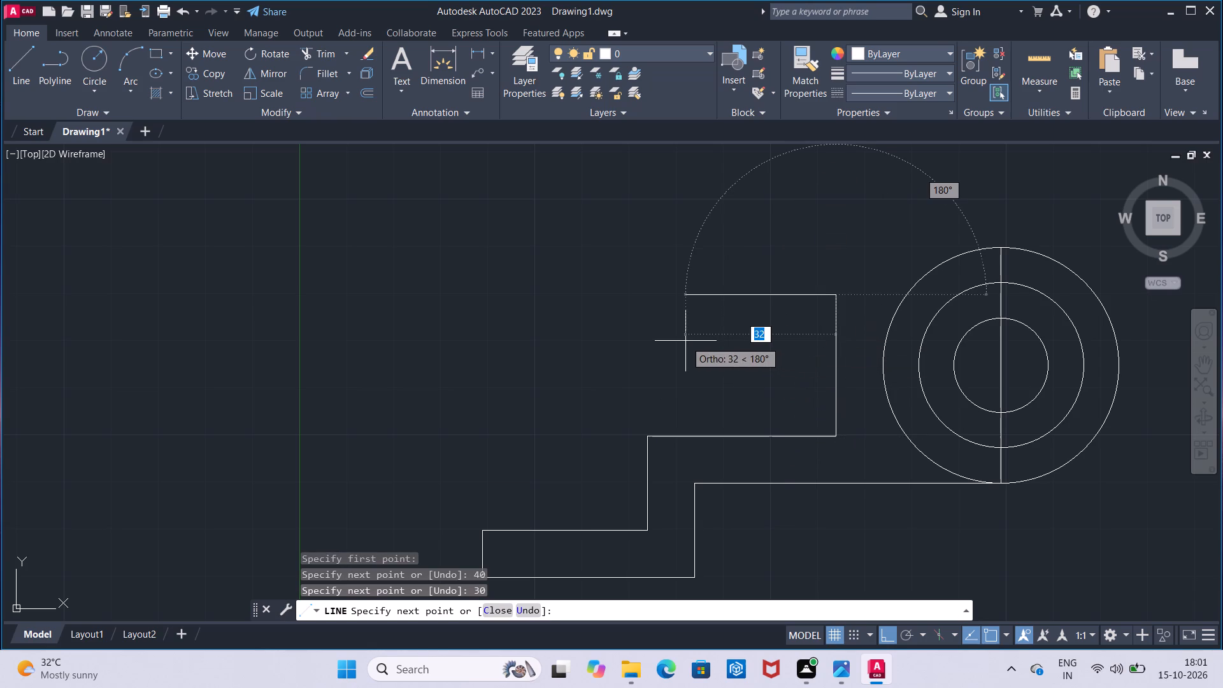
type("40")
key("Return")
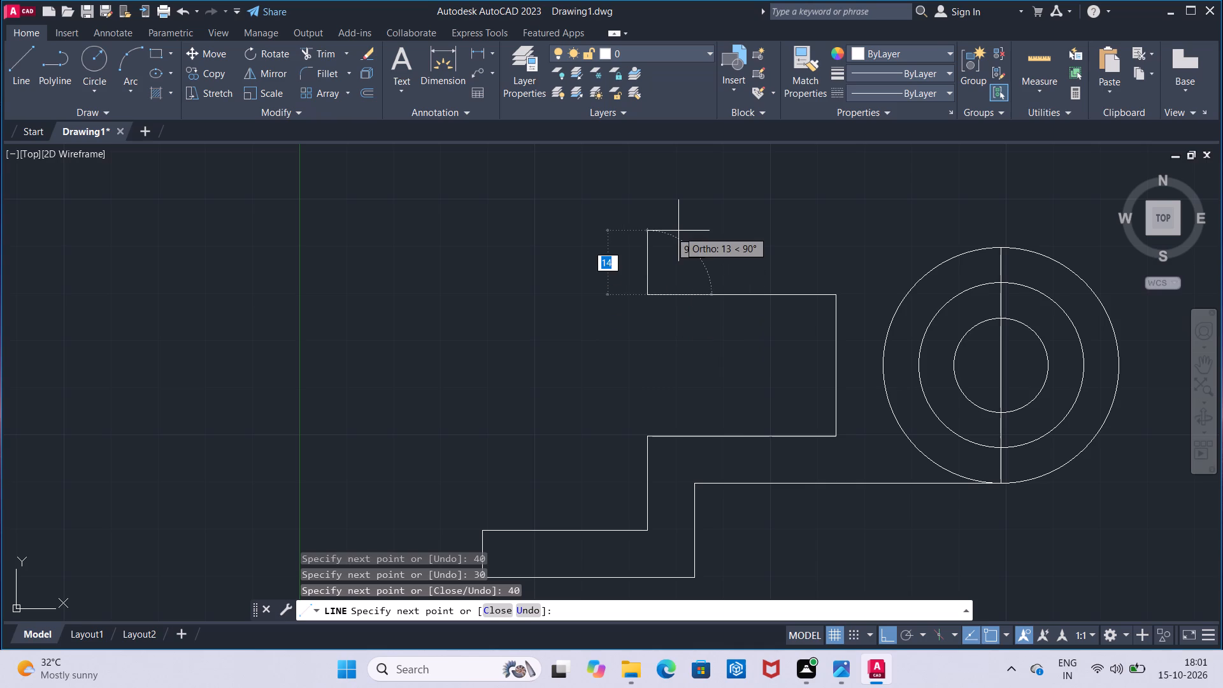
type("20")
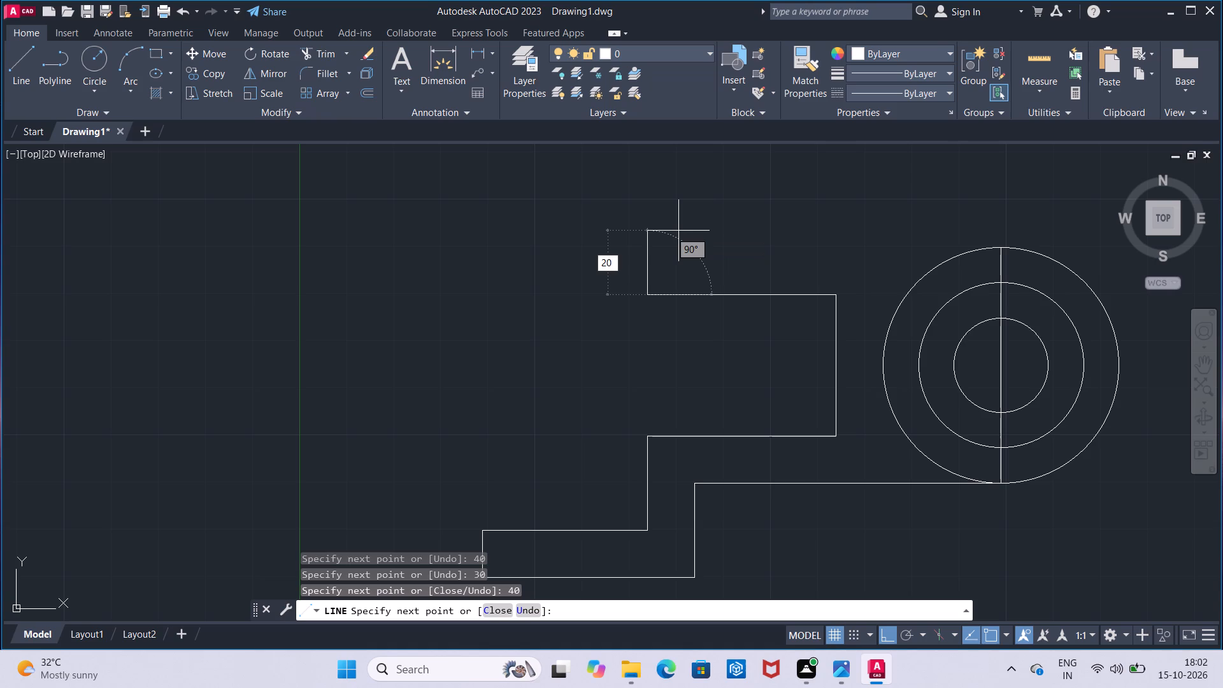
key("Return")
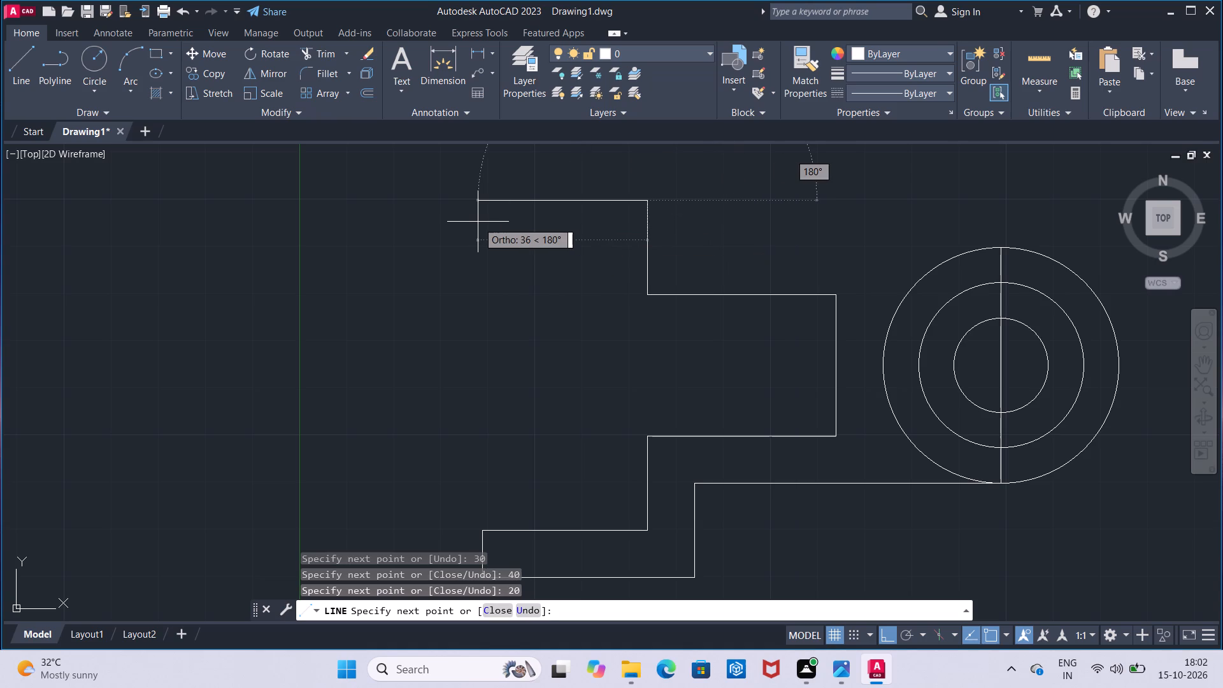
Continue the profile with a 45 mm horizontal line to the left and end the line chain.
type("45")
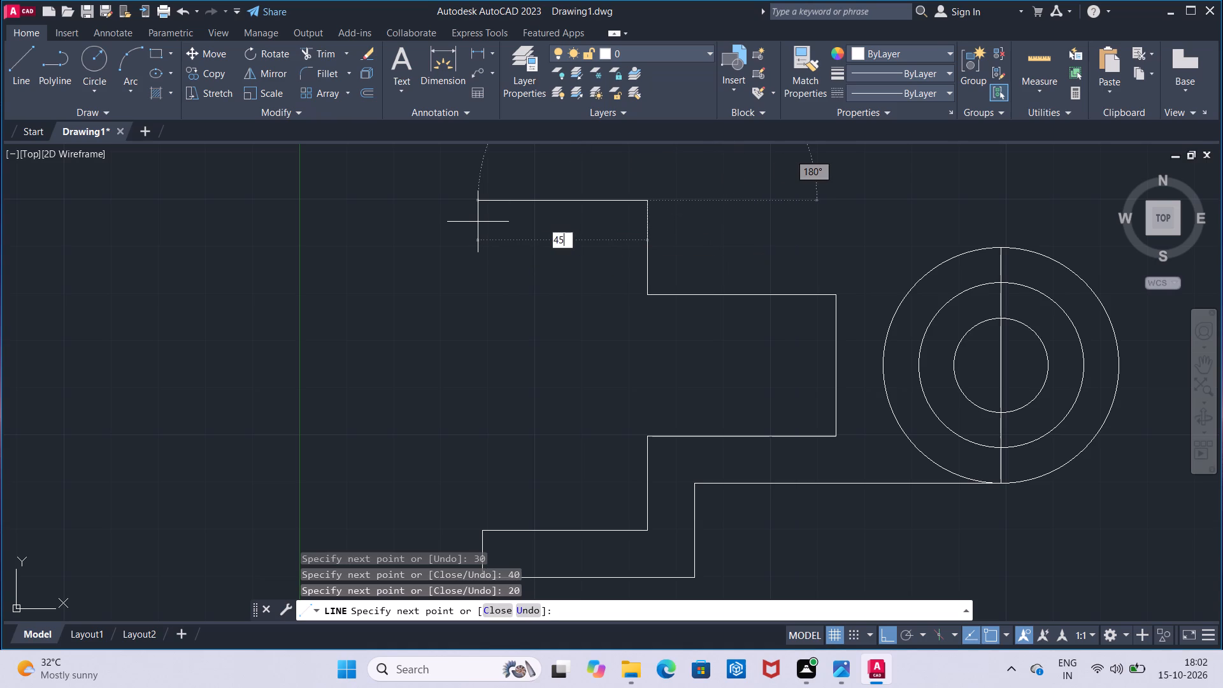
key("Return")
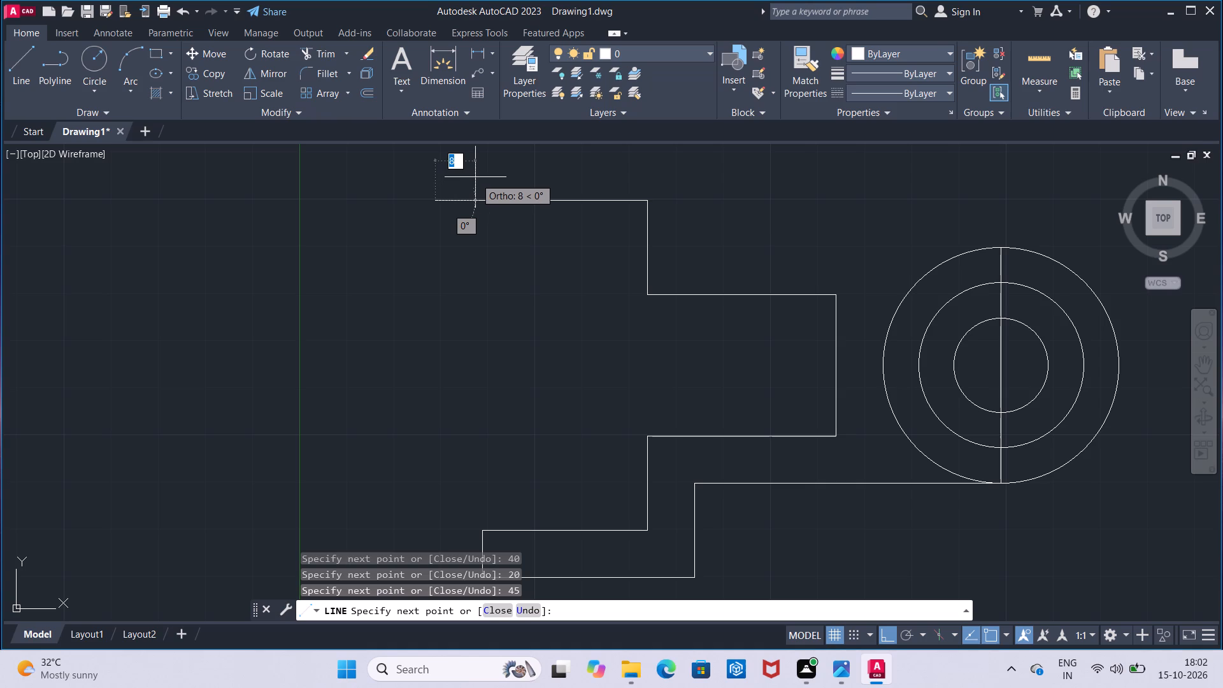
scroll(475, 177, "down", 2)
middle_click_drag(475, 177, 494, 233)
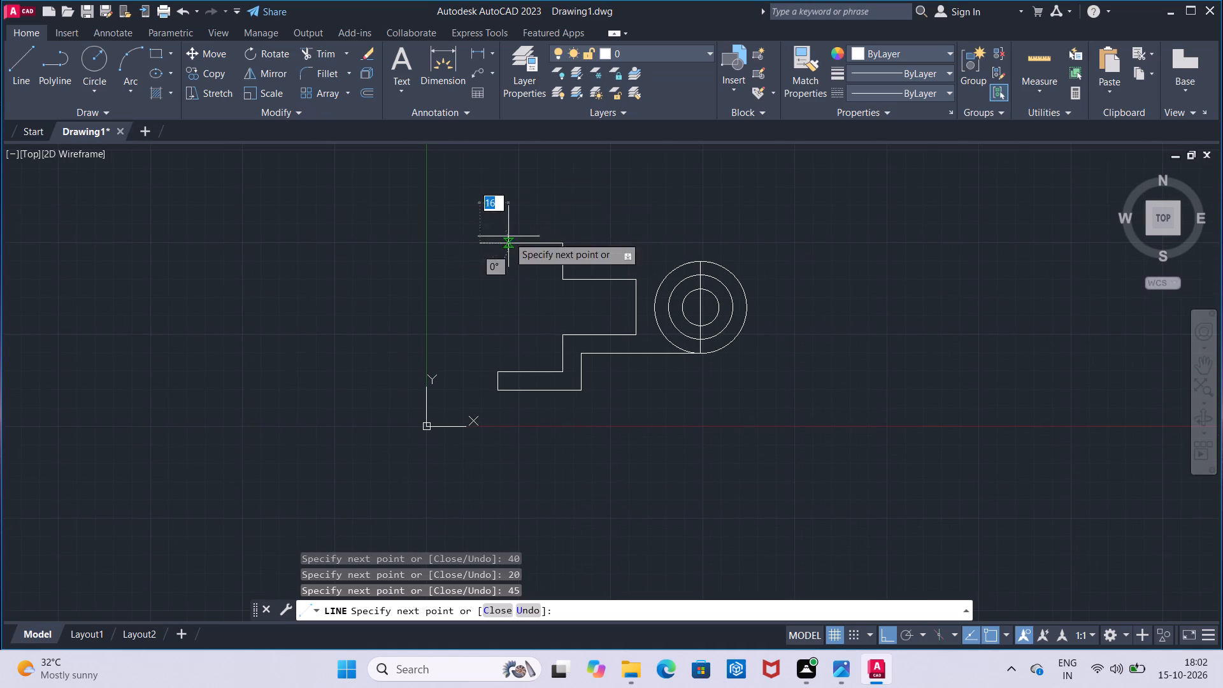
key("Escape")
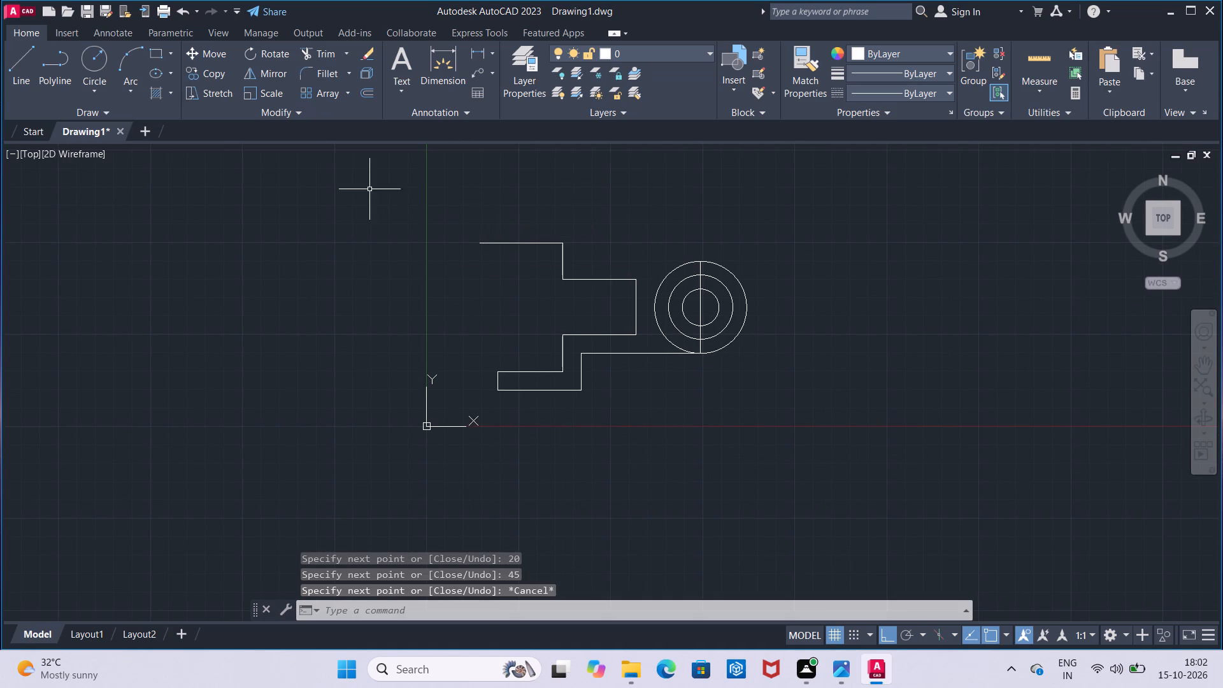
Check the length of the profile's bottom horizontal edge with a linear dimension, without placing it.
left_click(476, 59)
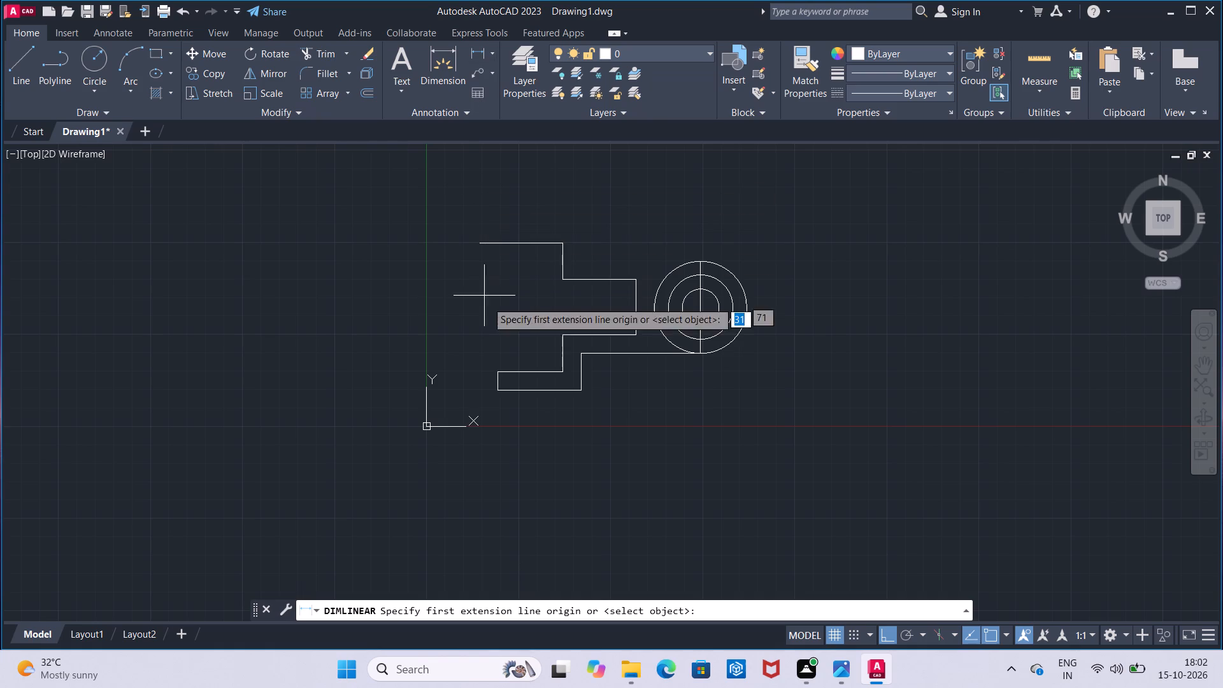
left_click(503, 394)
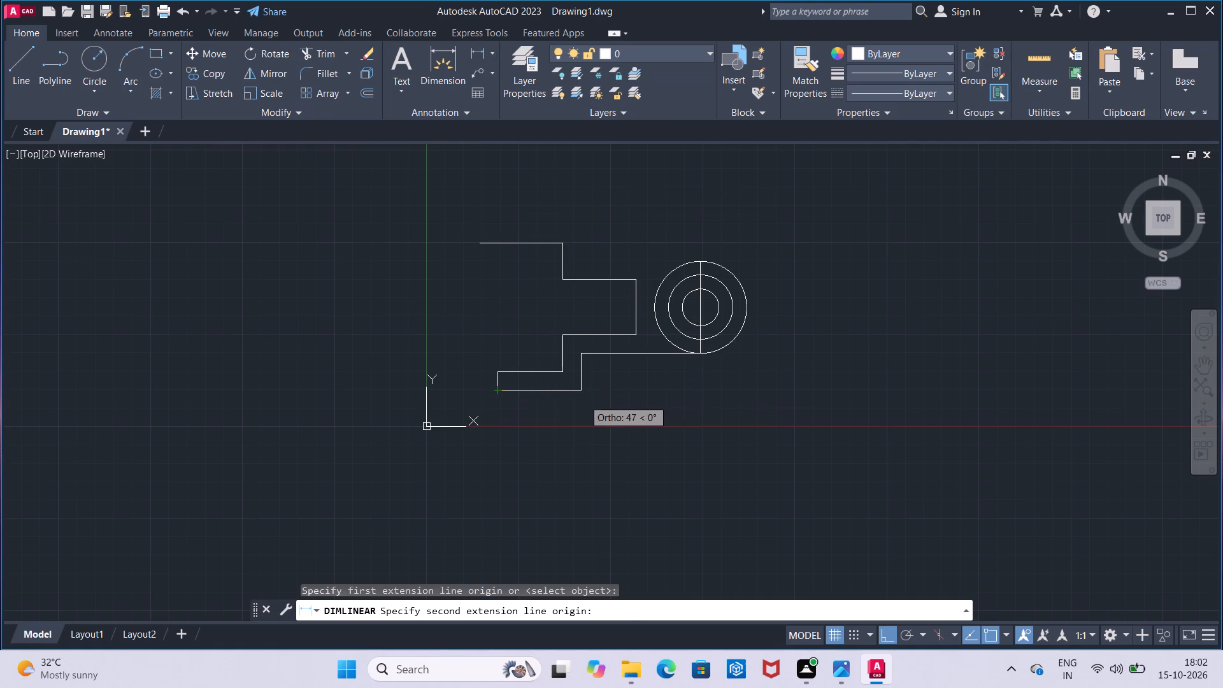
left_click(583, 399)
key("Escape")
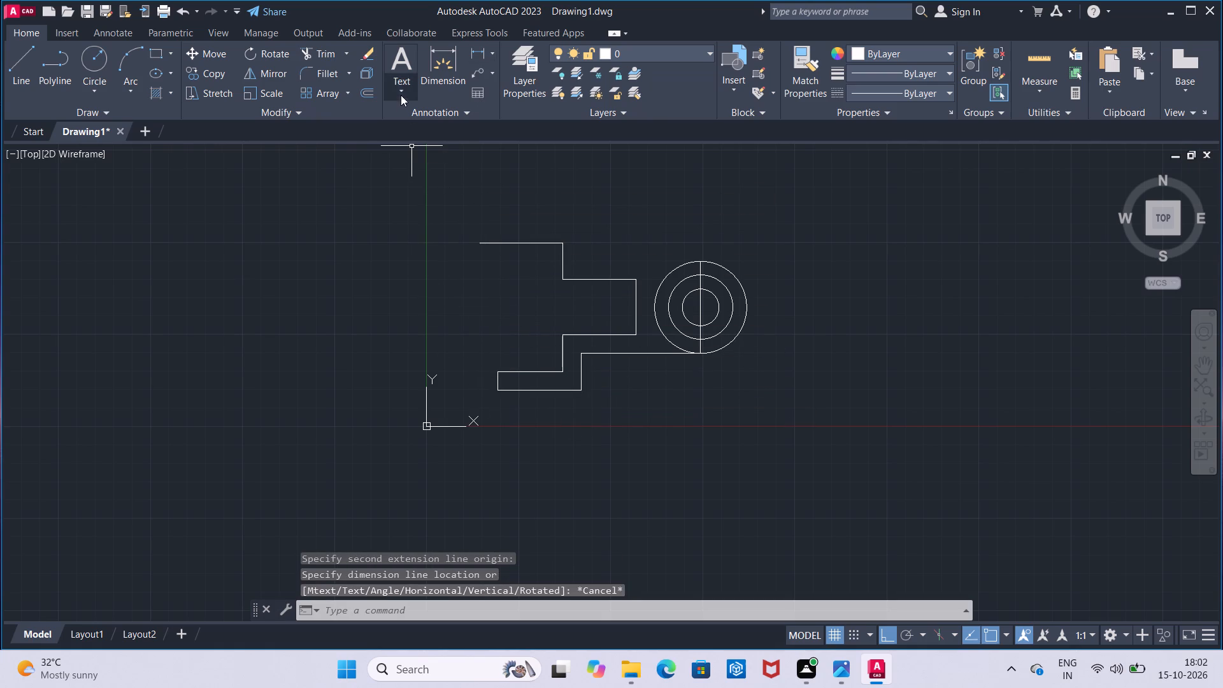
left_click(483, 59)
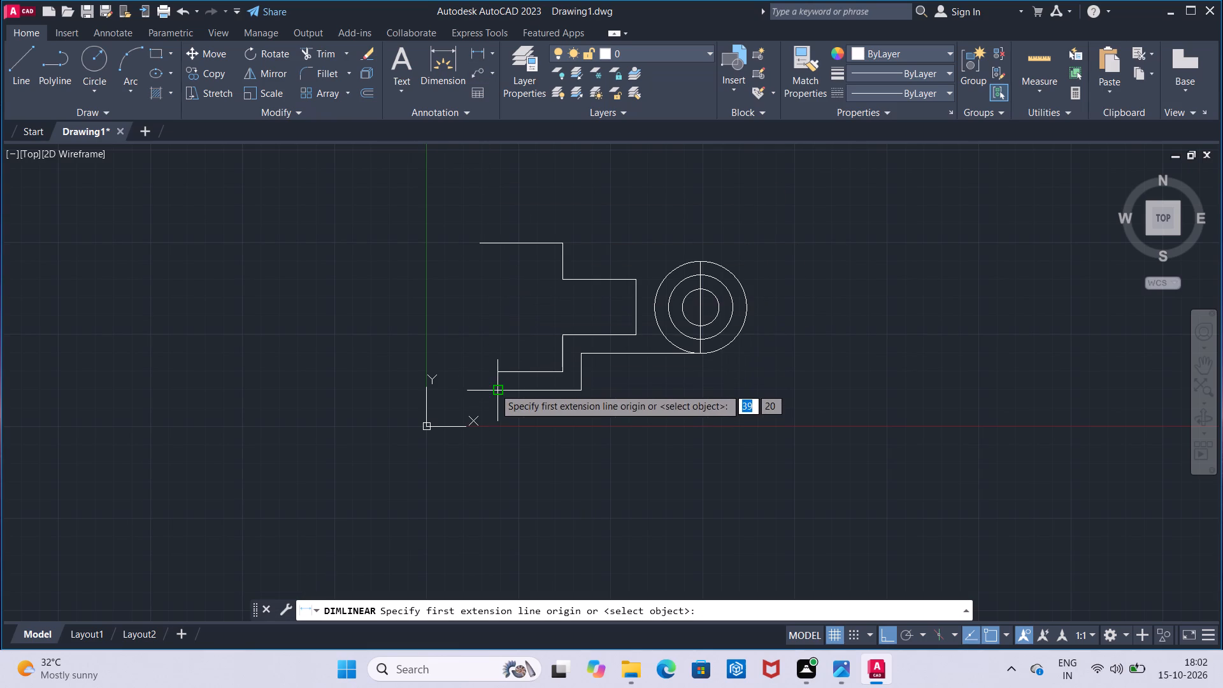
left_click(496, 387)
left_click(579, 392)
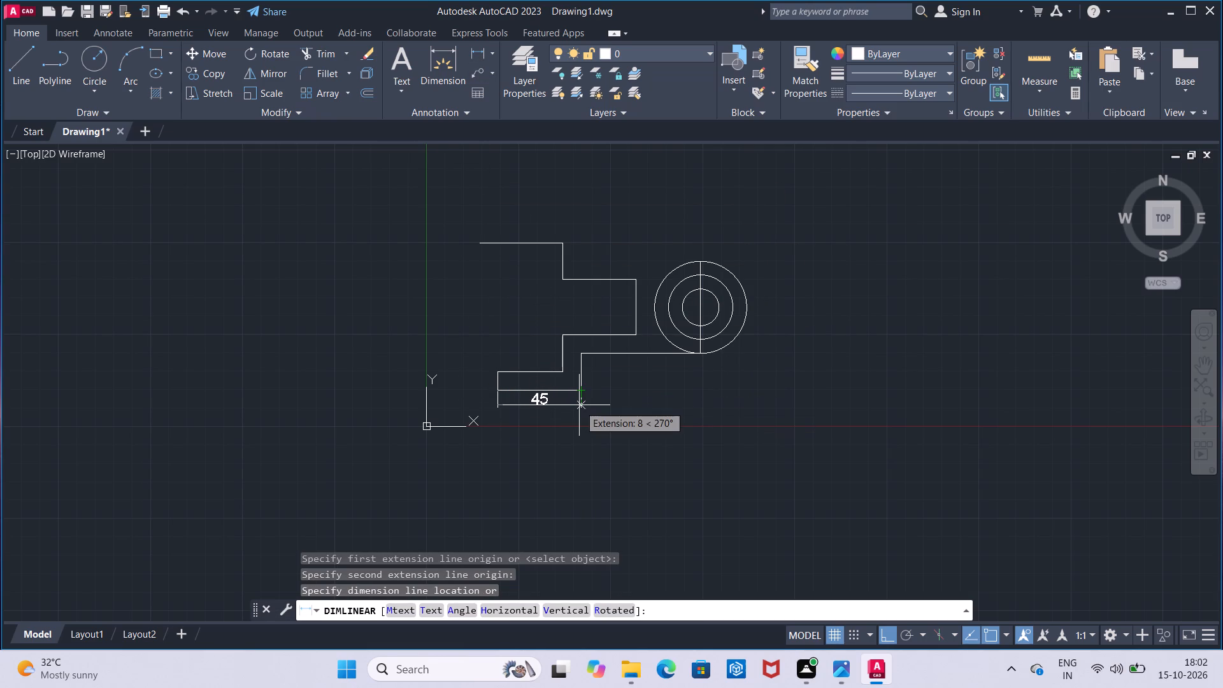
key("Escape")
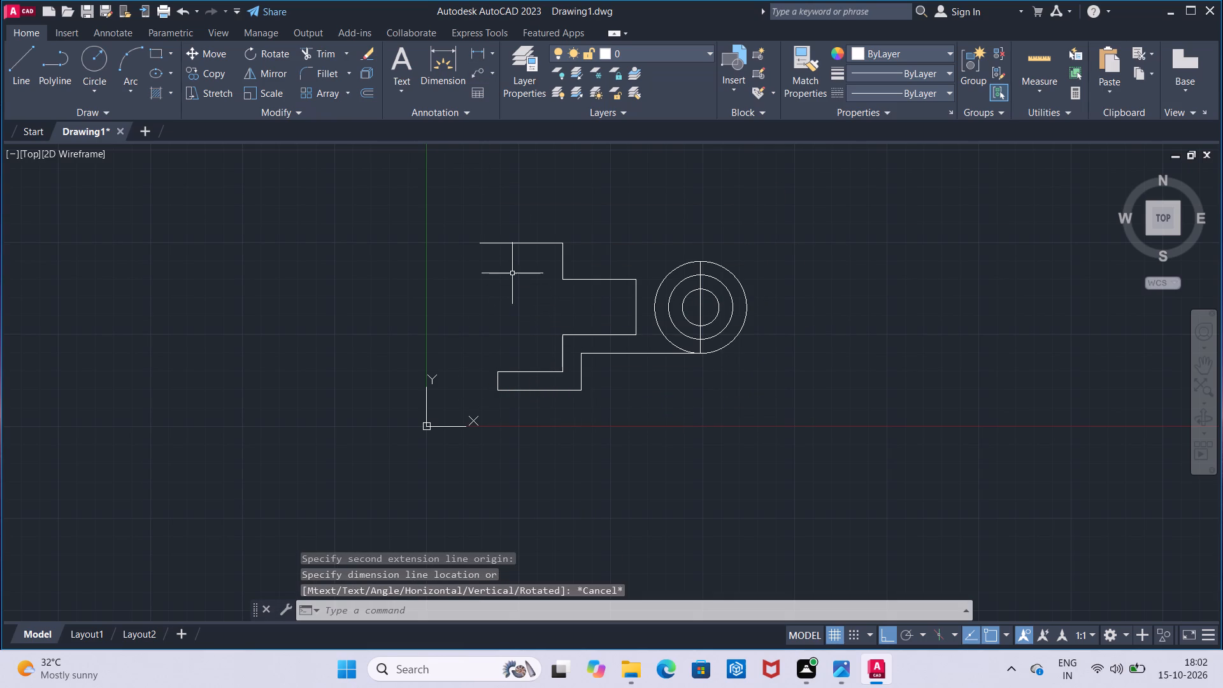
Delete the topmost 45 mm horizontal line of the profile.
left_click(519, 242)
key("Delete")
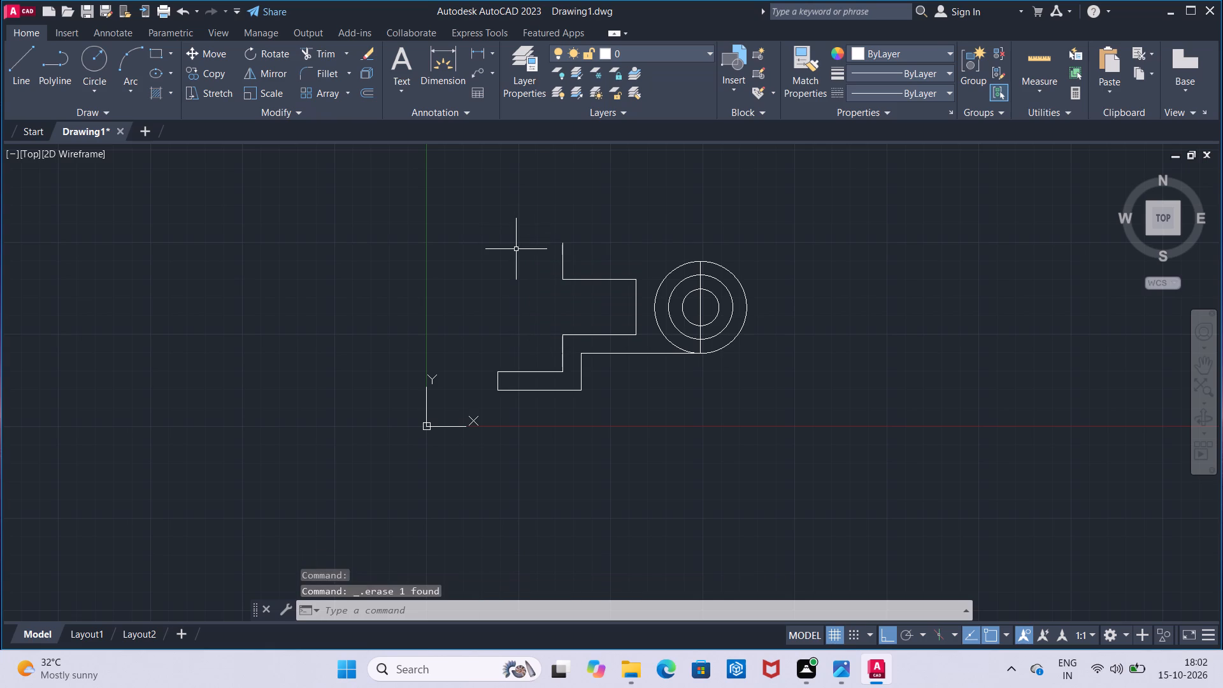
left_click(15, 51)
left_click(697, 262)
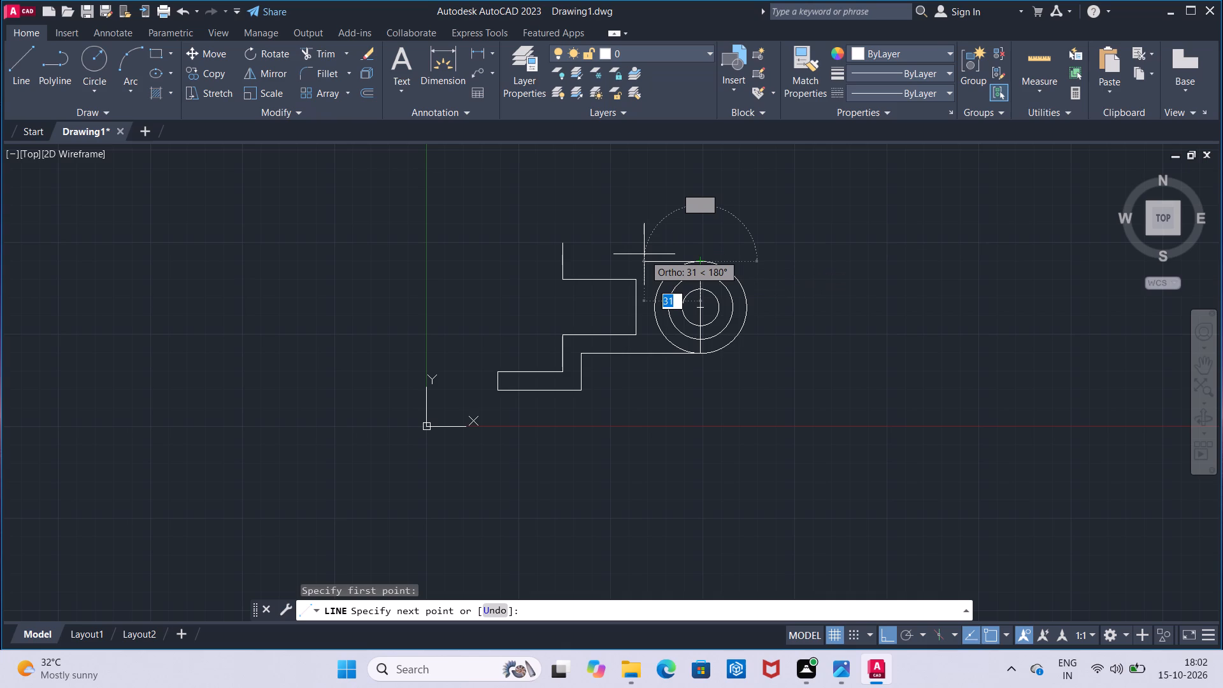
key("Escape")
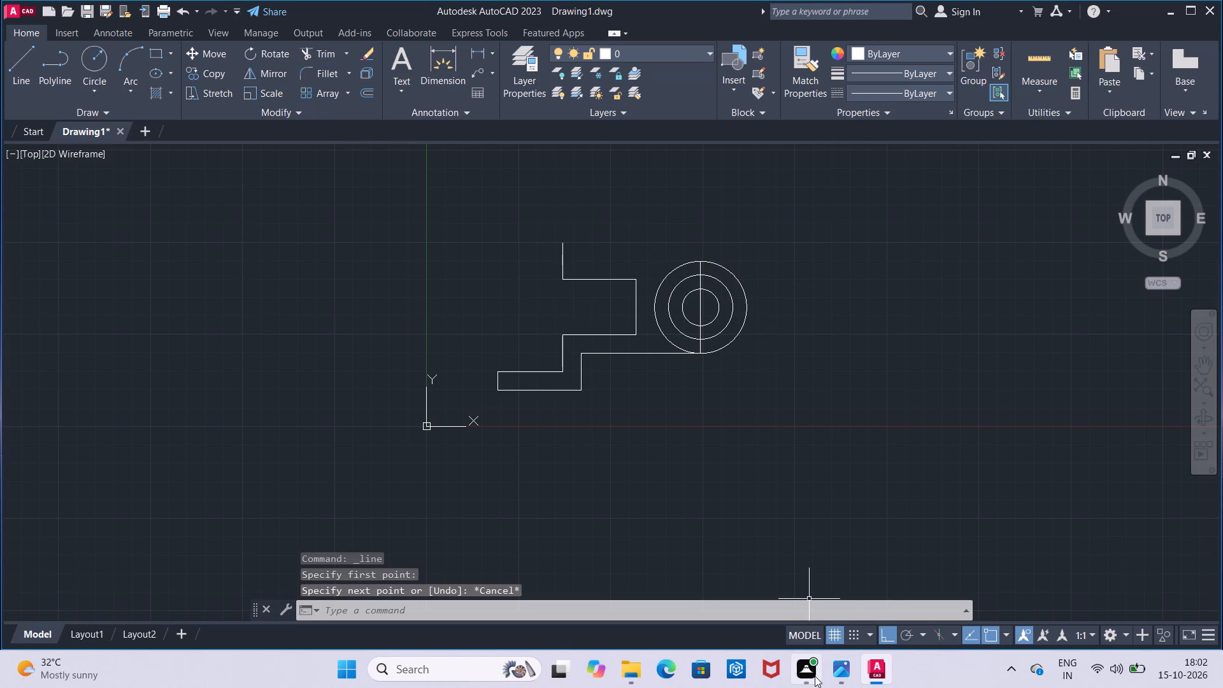
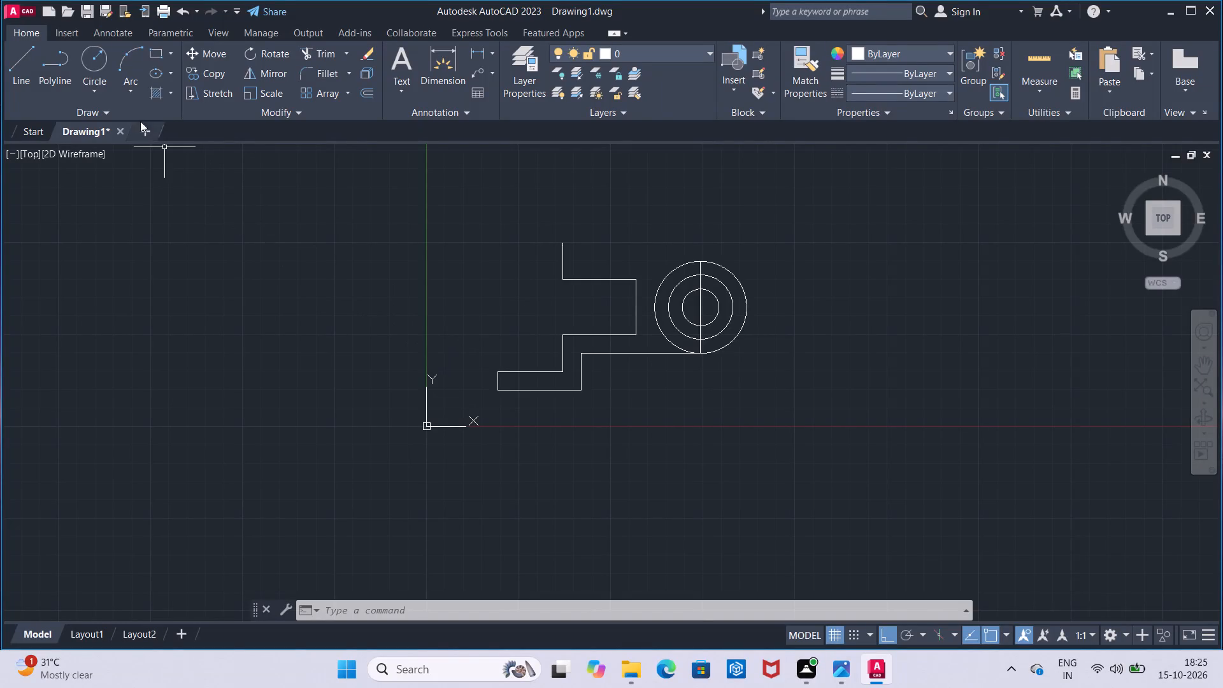
Check the length of the vertical edge above the profile's lower arm with a linear dimension, without placing it.
left_click(68, 74)
key("Escape")
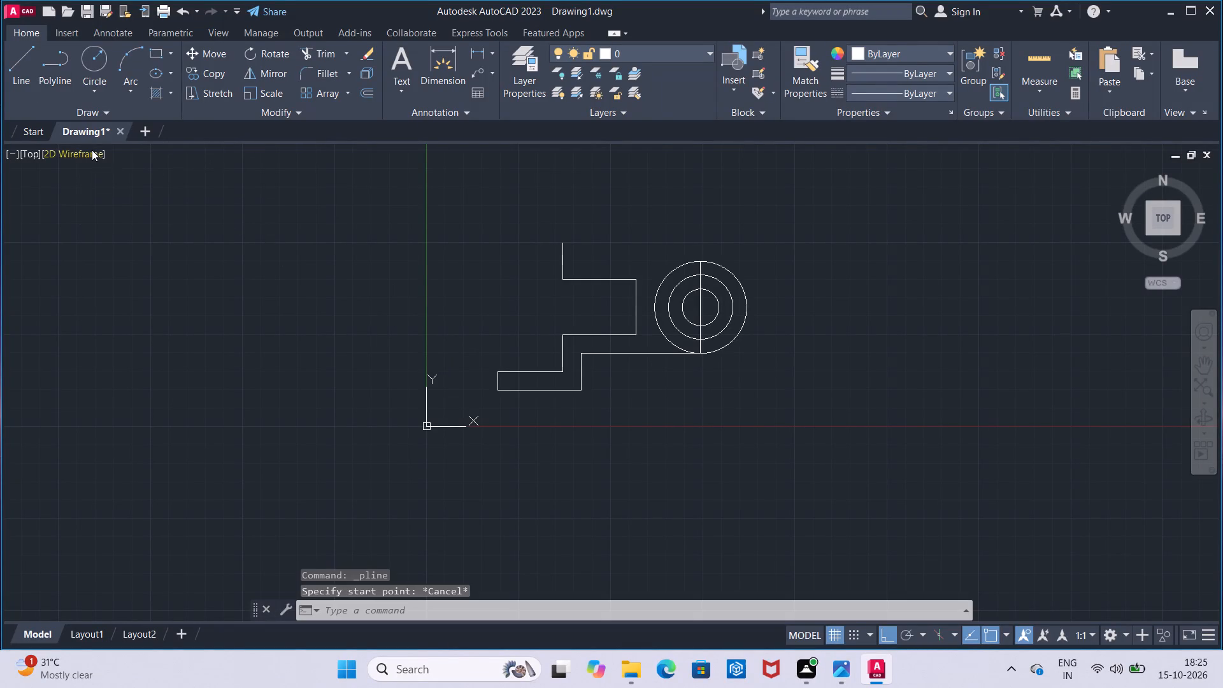
left_click(475, 50)
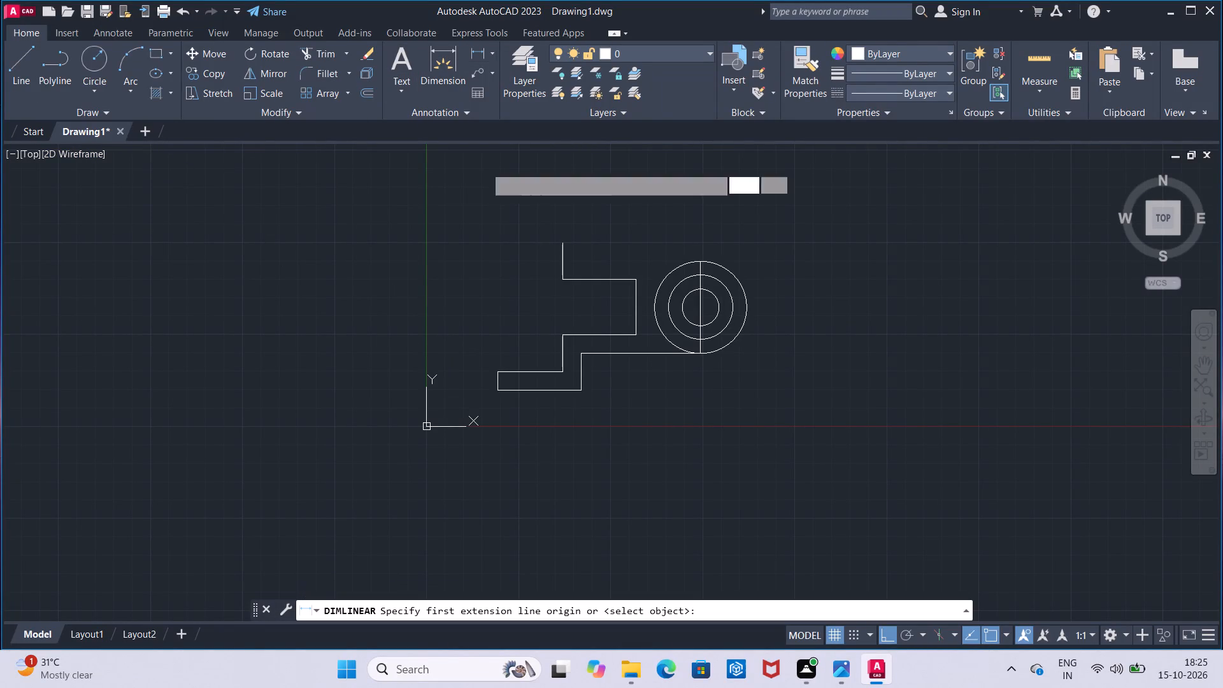
left_click(566, 333)
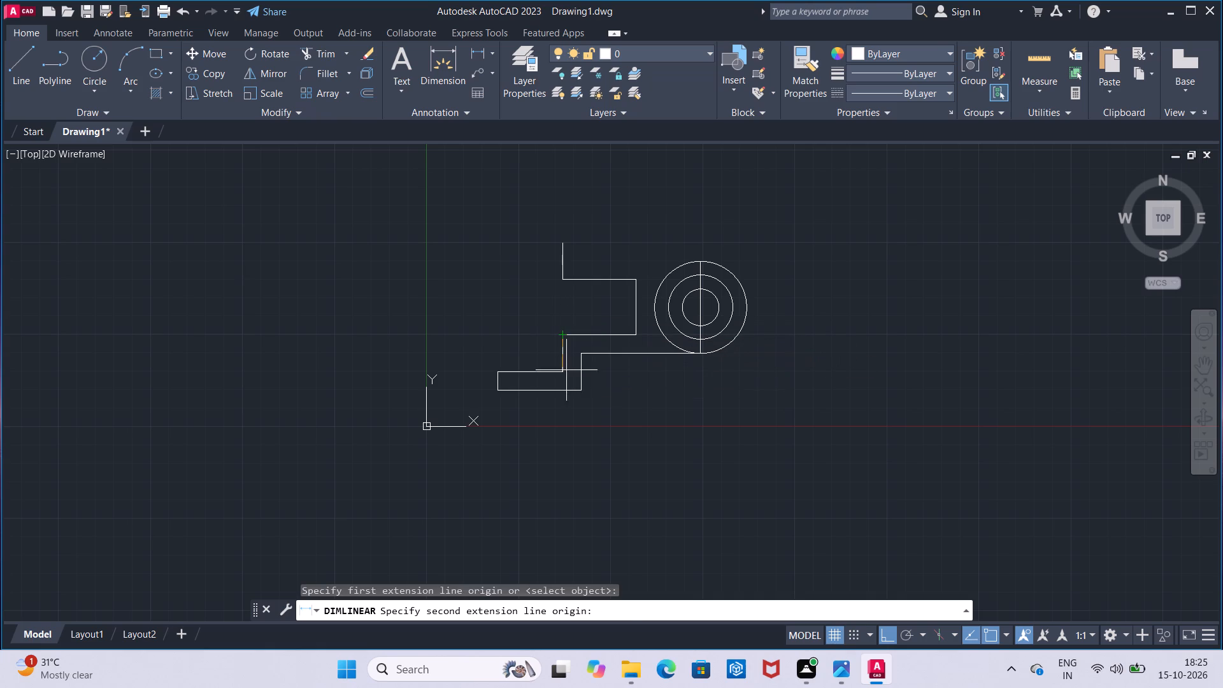
left_click(566, 371)
key("Escape")
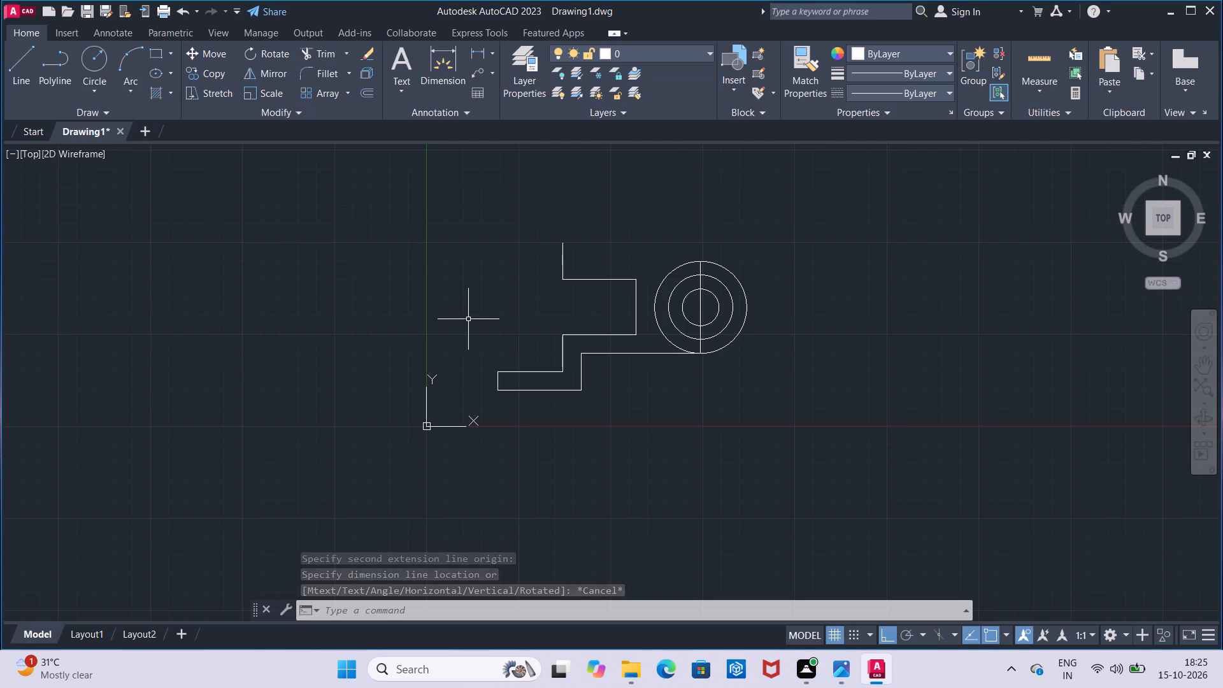
Check the length of the lower arm's upper horizontal edge with a linear dimension, without placing it.
left_click(471, 61)
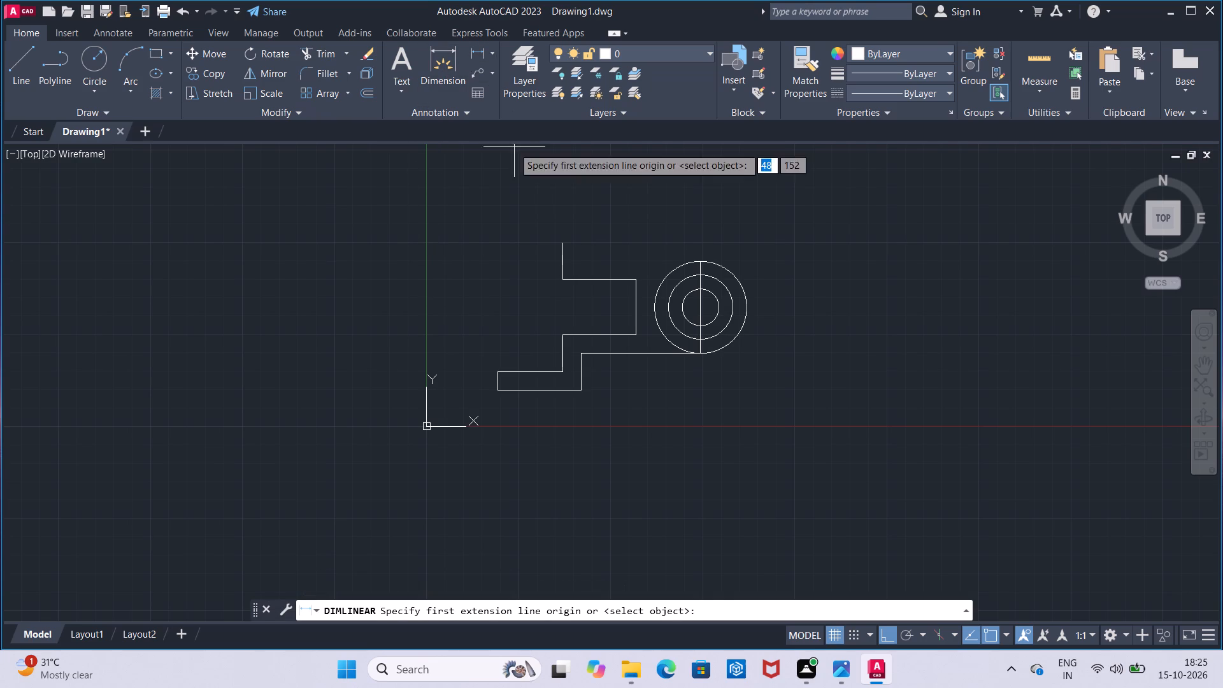
left_click(561, 376)
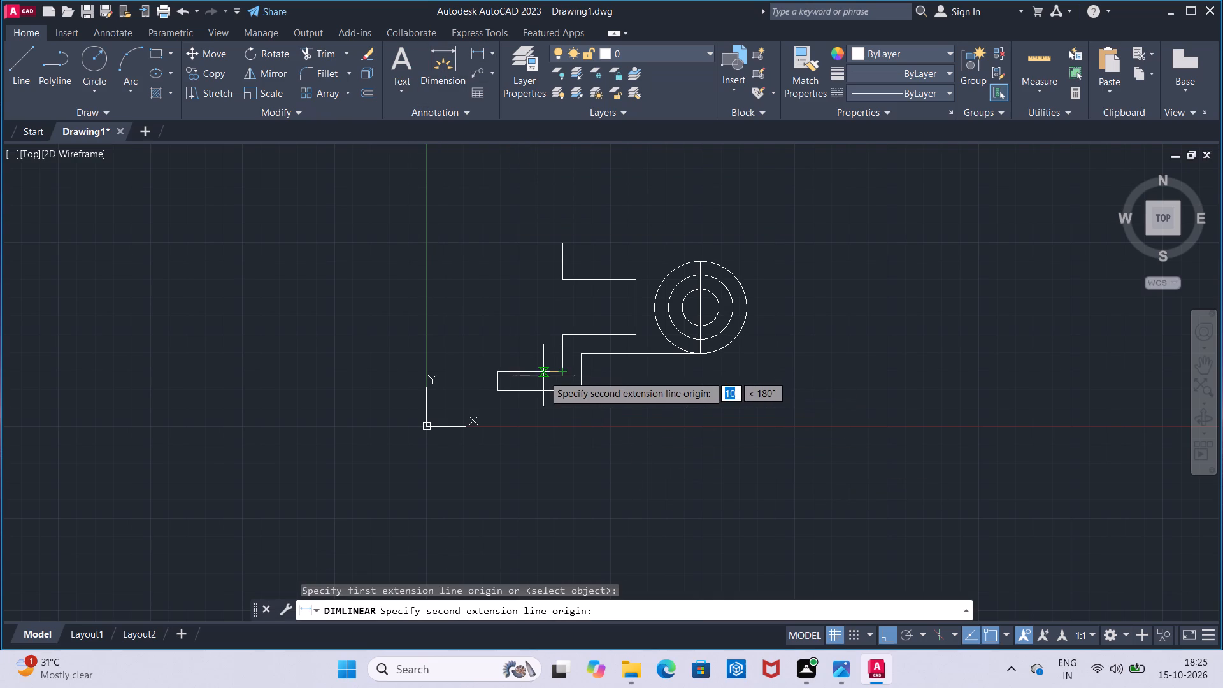
left_click(490, 372)
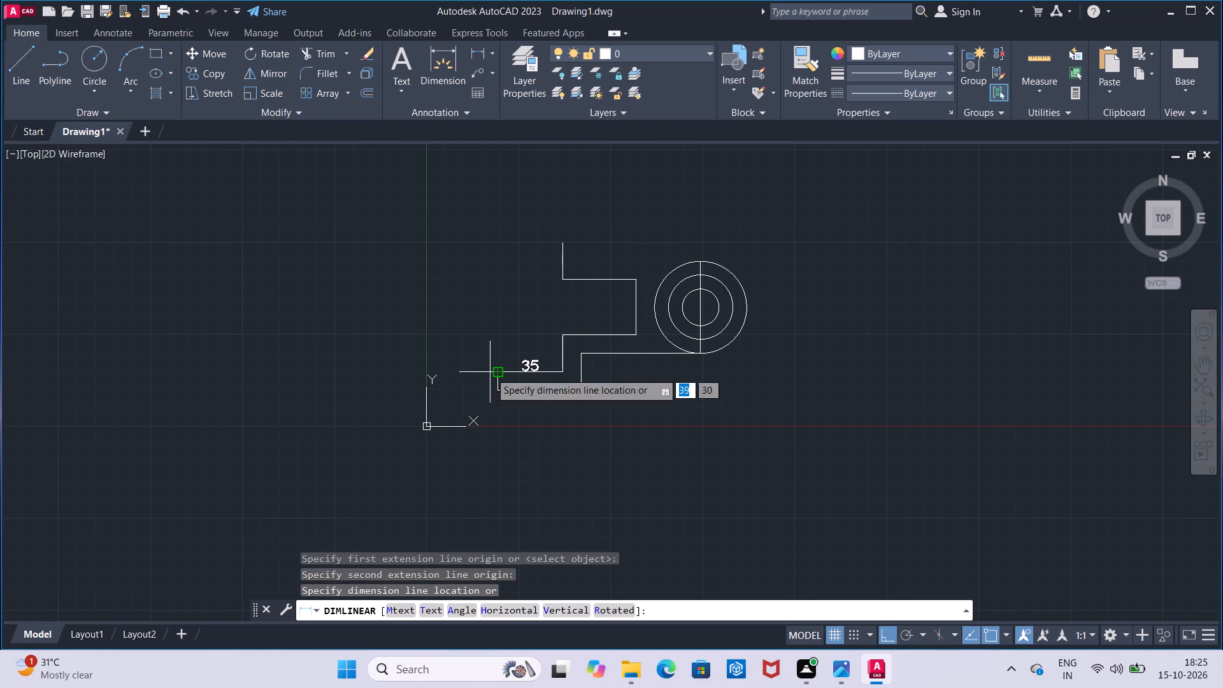
key("Escape")
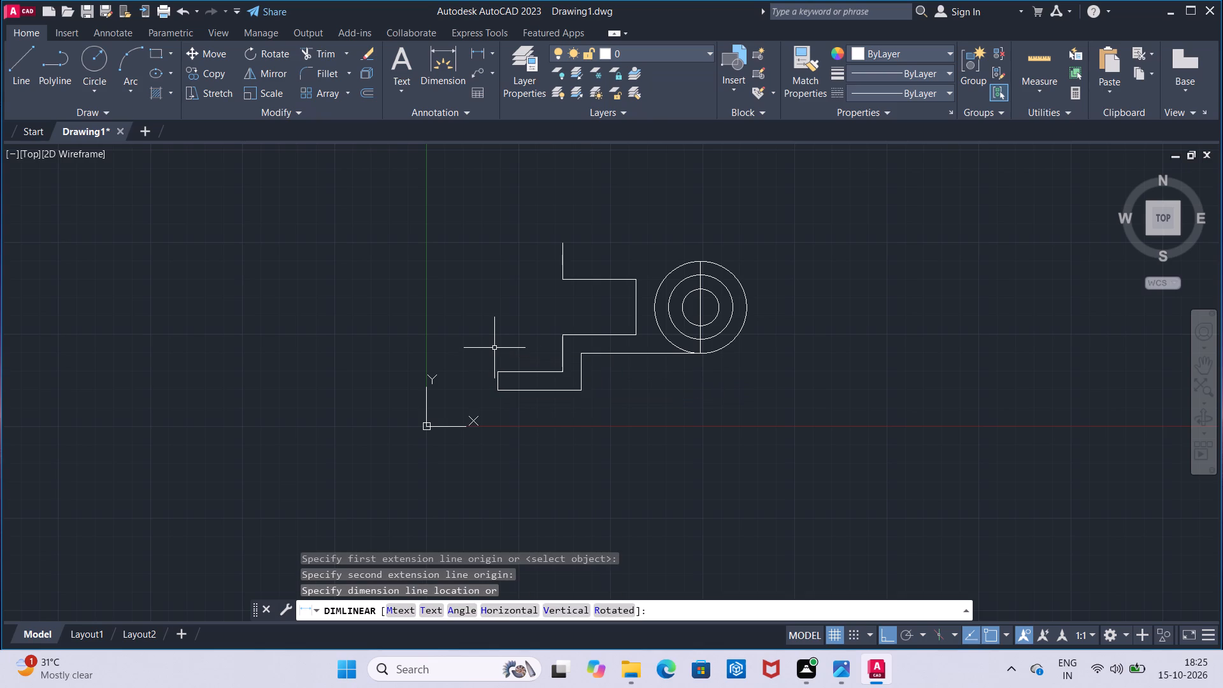
From the profile's open upper end, draw connected lines 35 mm left, 10 mm up, 45 mm right, 20 mm down, and right to the outer circle's top.
left_click(31, 76)
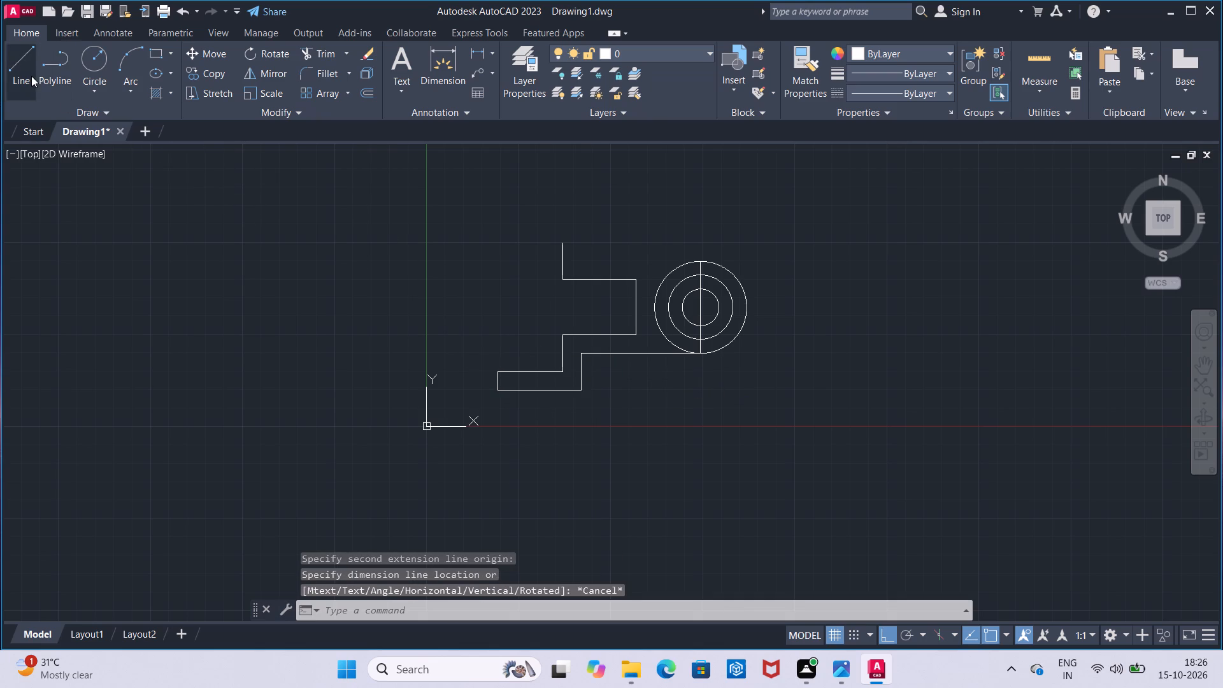
left_click(558, 240)
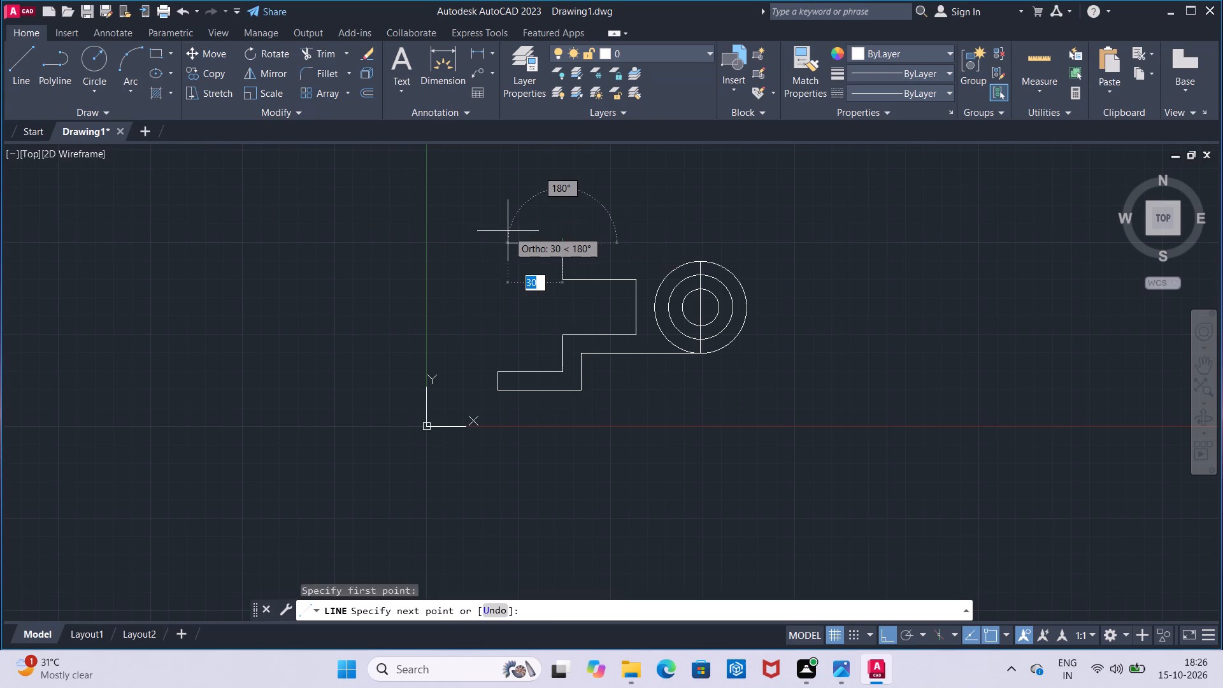
type("35")
key("Return")
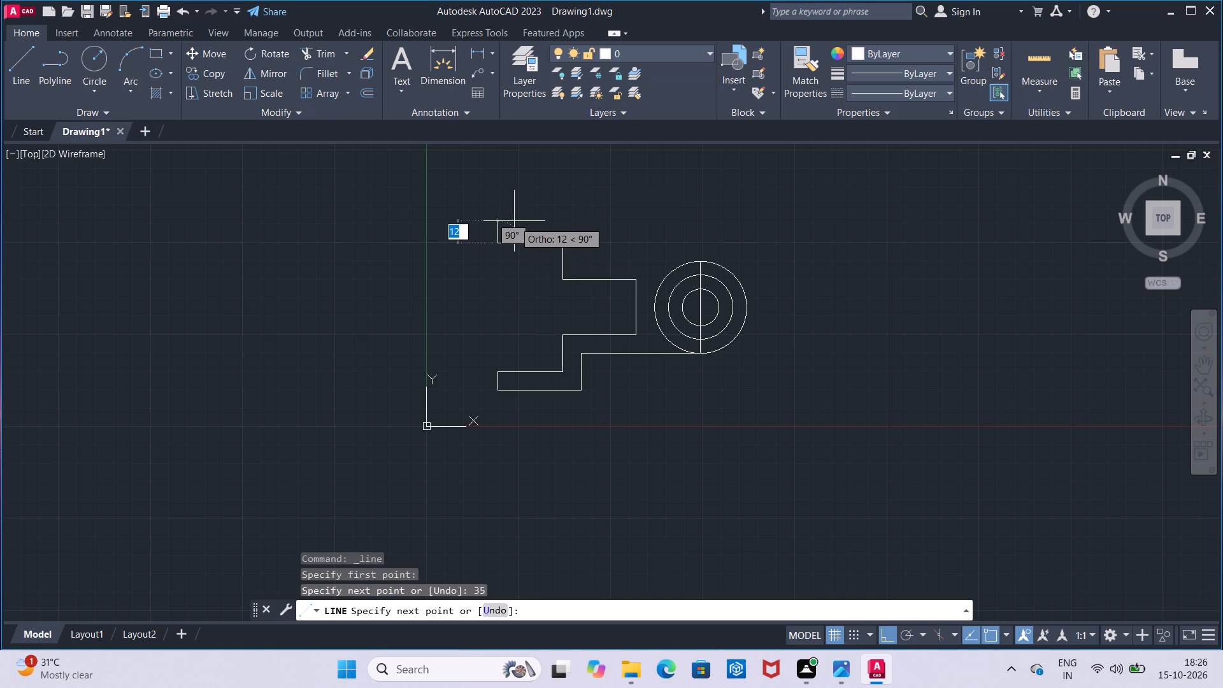
key("1")
key("0")
key("Return")
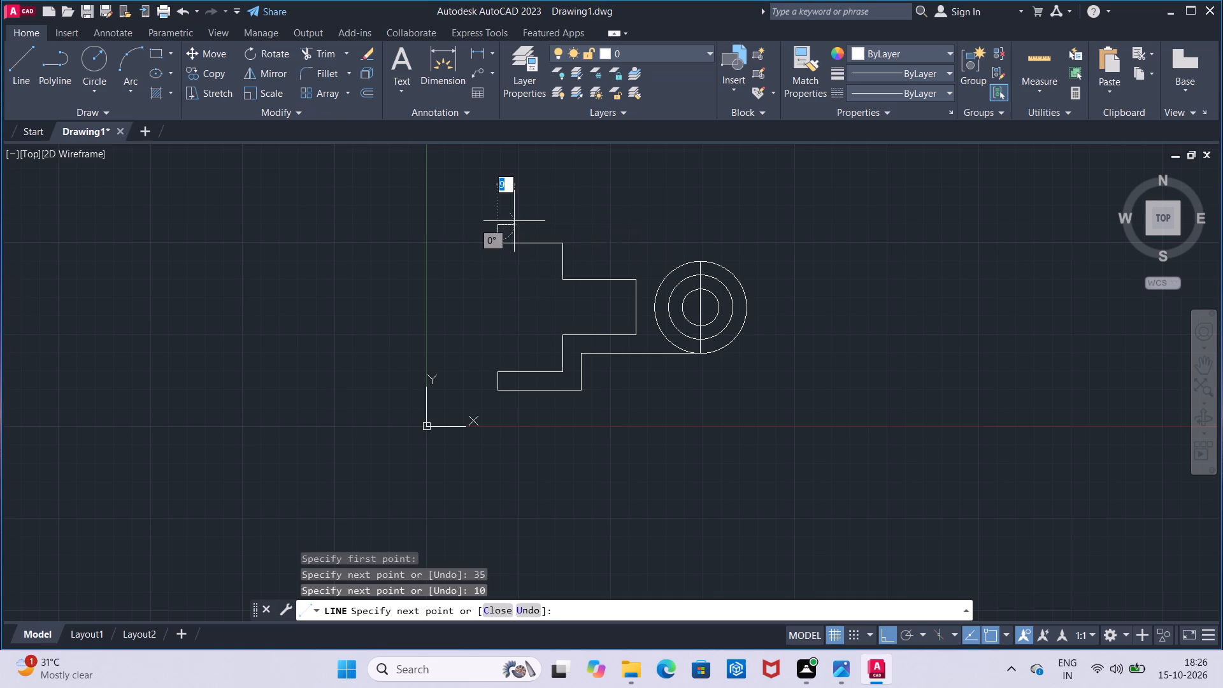
type("45")
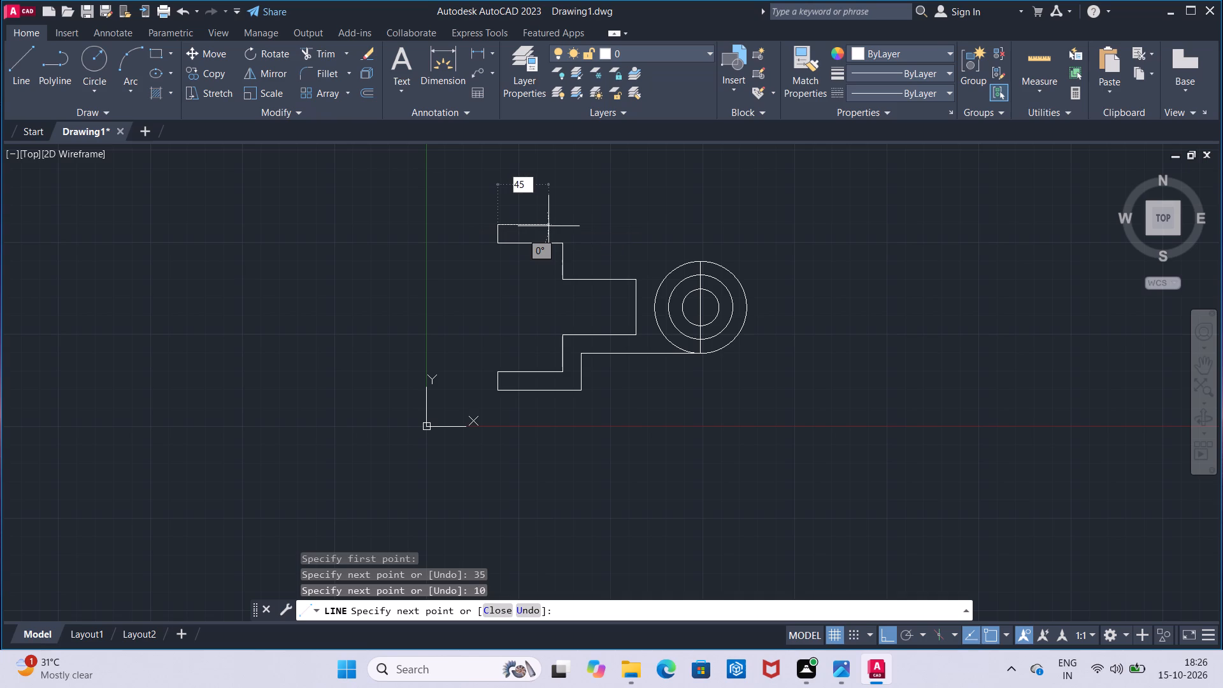
key("Return")
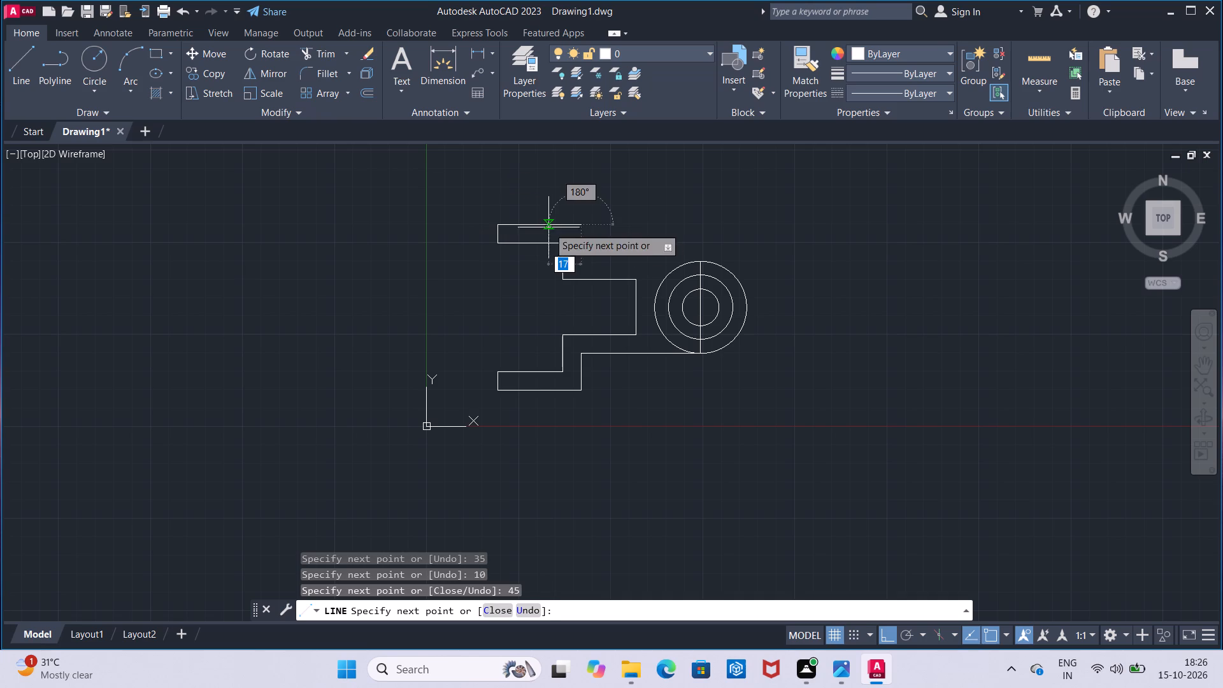
type("20")
key("Return")
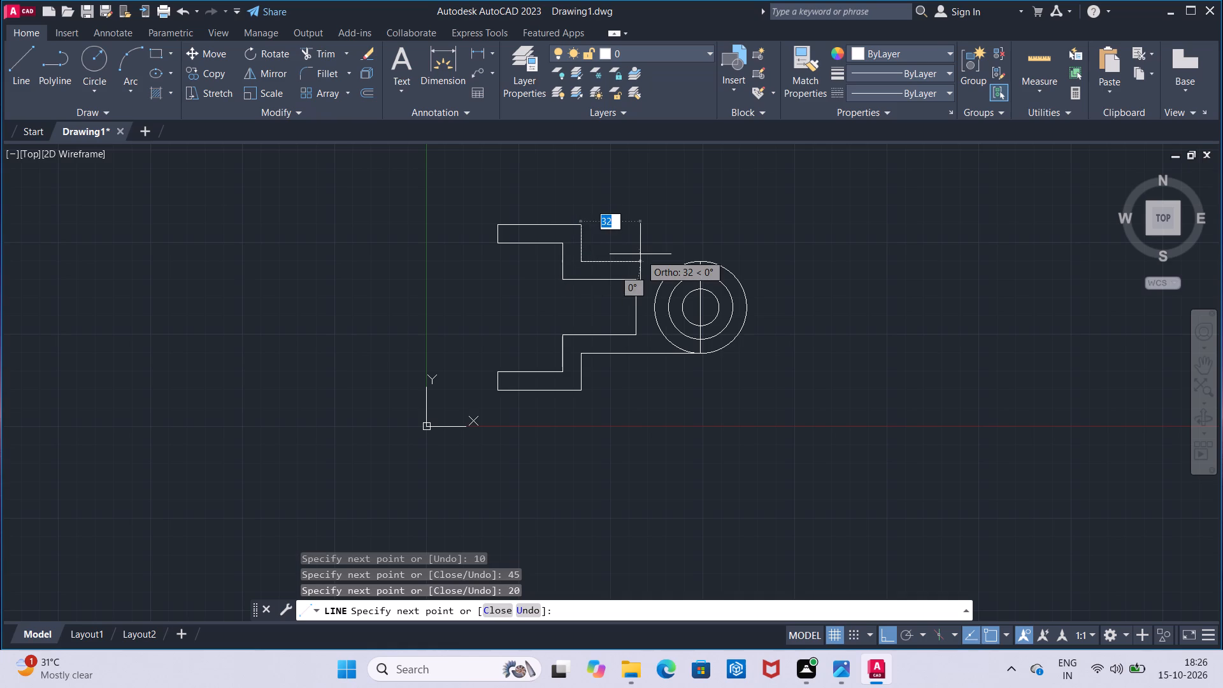
left_click(701, 252)
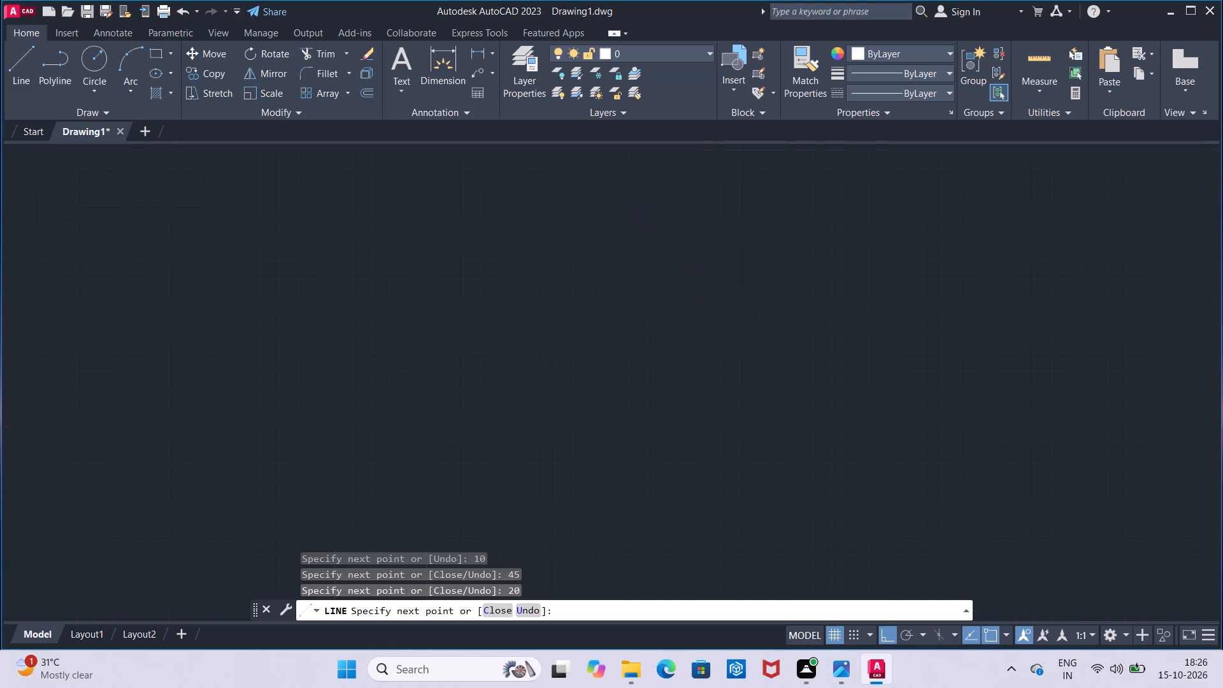
key("Escape")
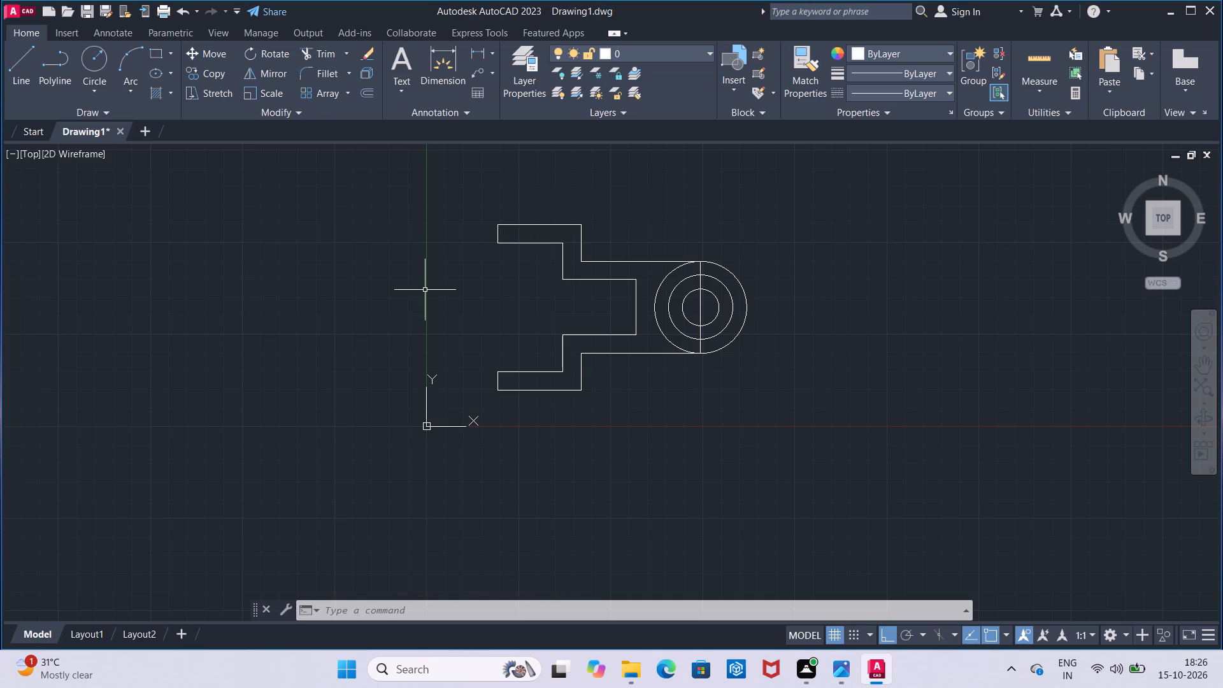
Draw a vertical projection line upward from the rightmost point of the outer circle to above the profile.
scroll(499, 305, "up", 3)
scroll(472, 271, "down", 3)
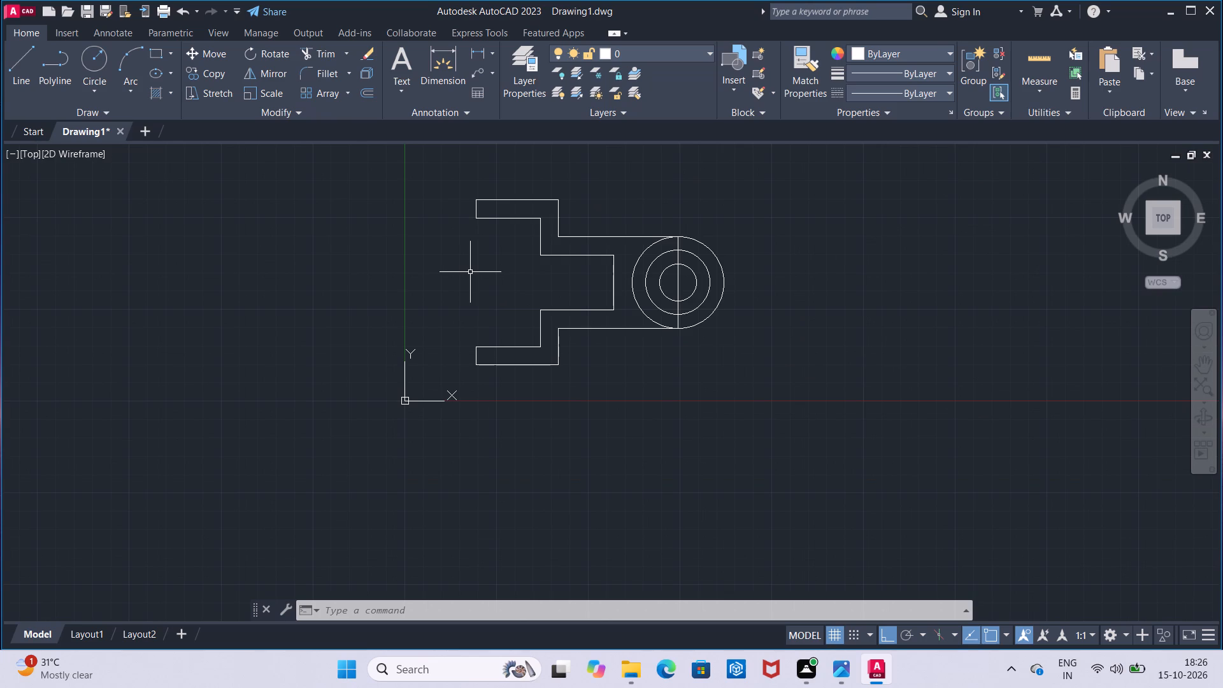
scroll(502, 278, "down", 1)
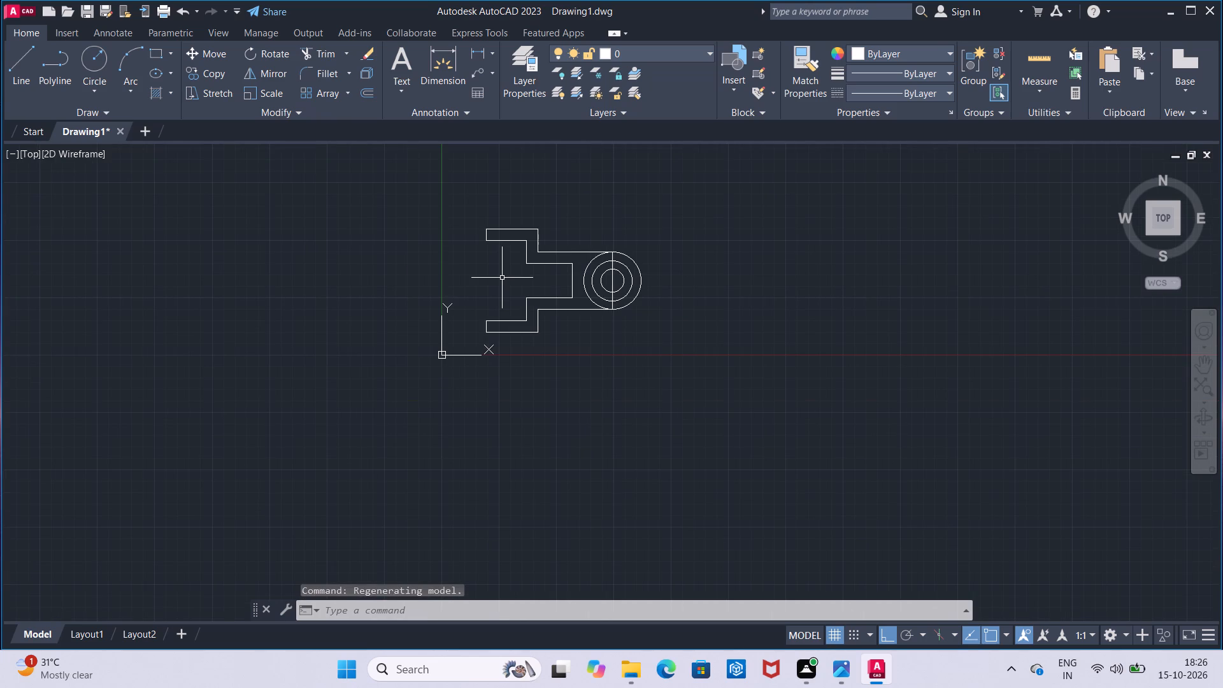
middle_click_drag(502, 278, 499, 355)
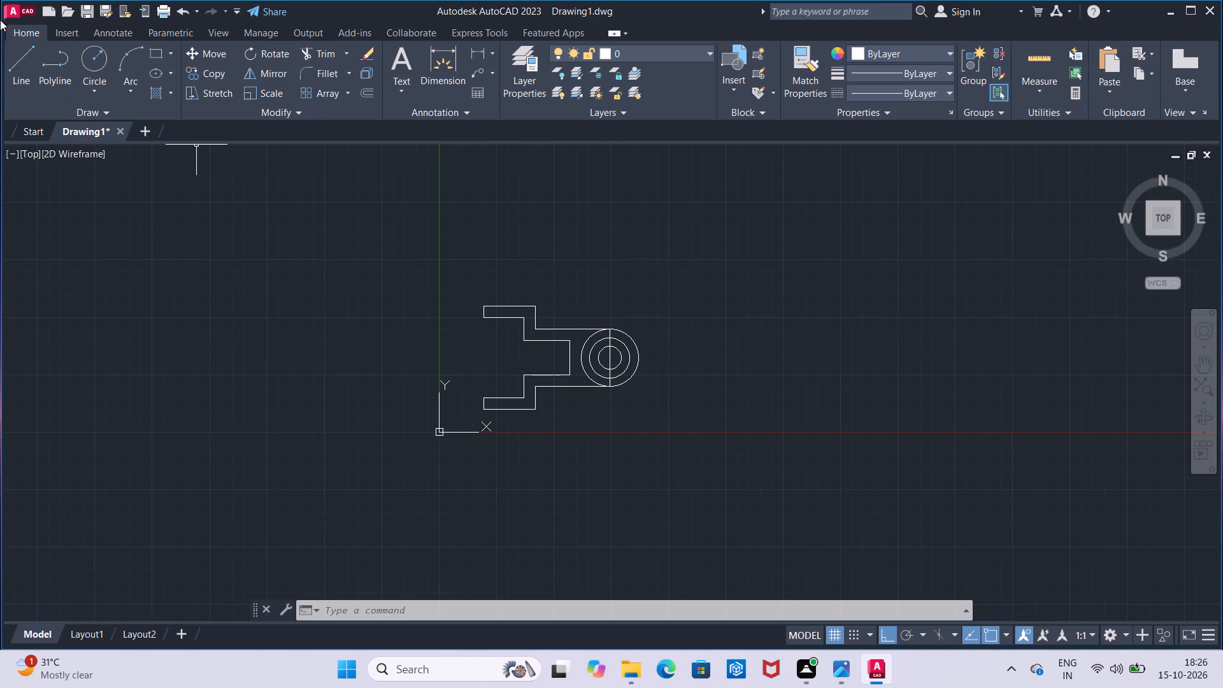
left_click(29, 60)
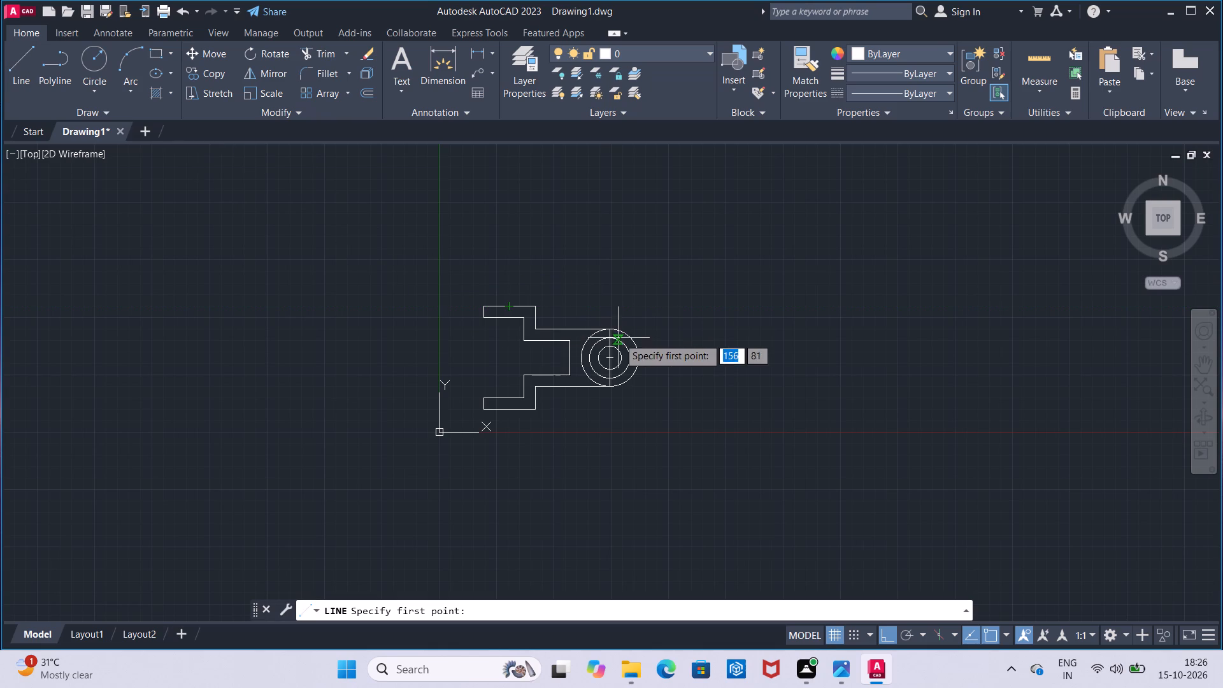
left_click(643, 362)
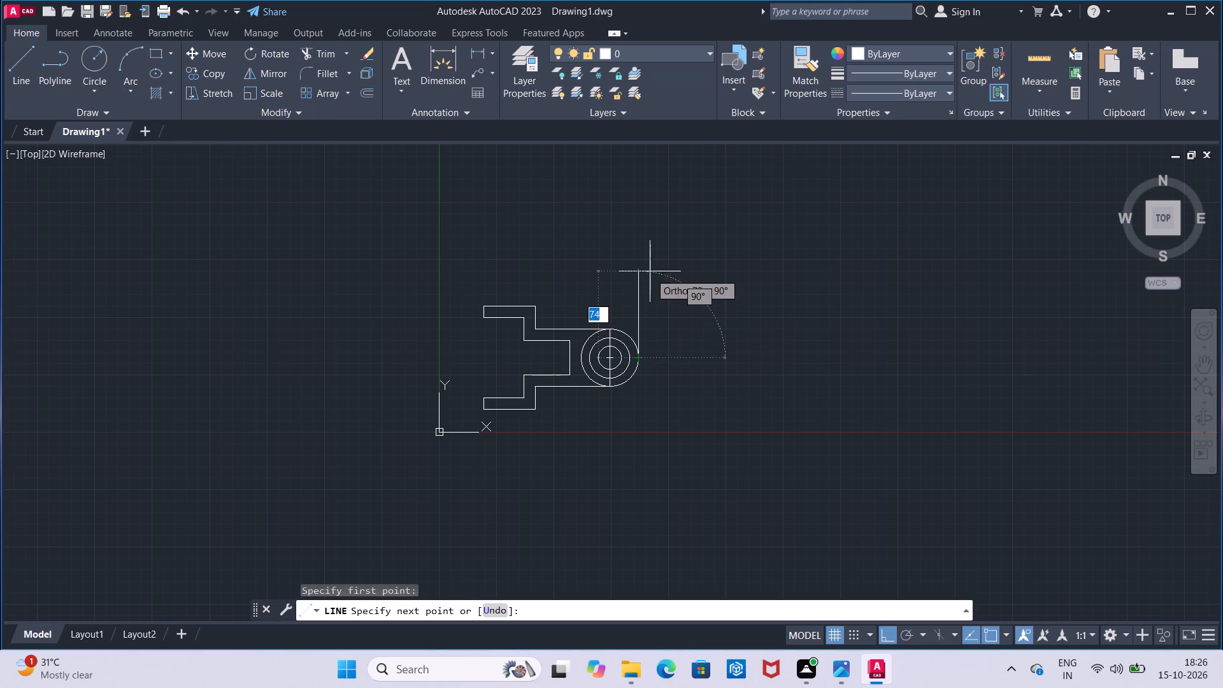
left_click(650, 262)
key("Escape")
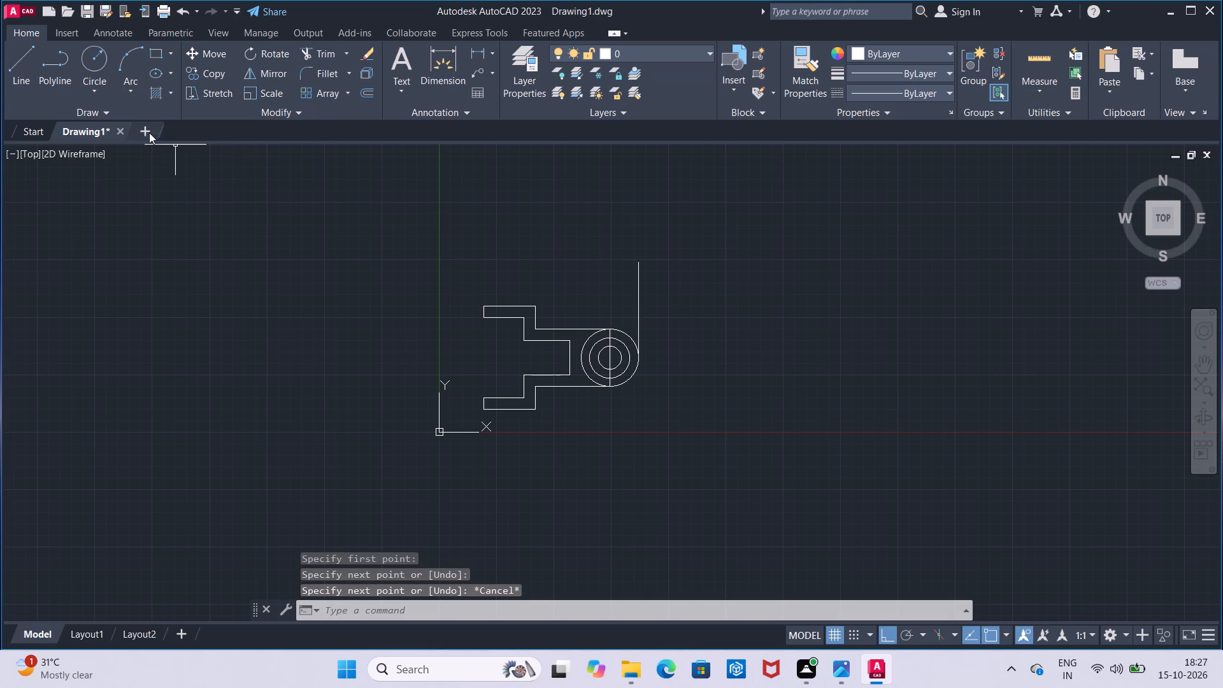
Draw a 50 mm horizontal line to the left from the upper end of the projection line.
left_click(31, 70)
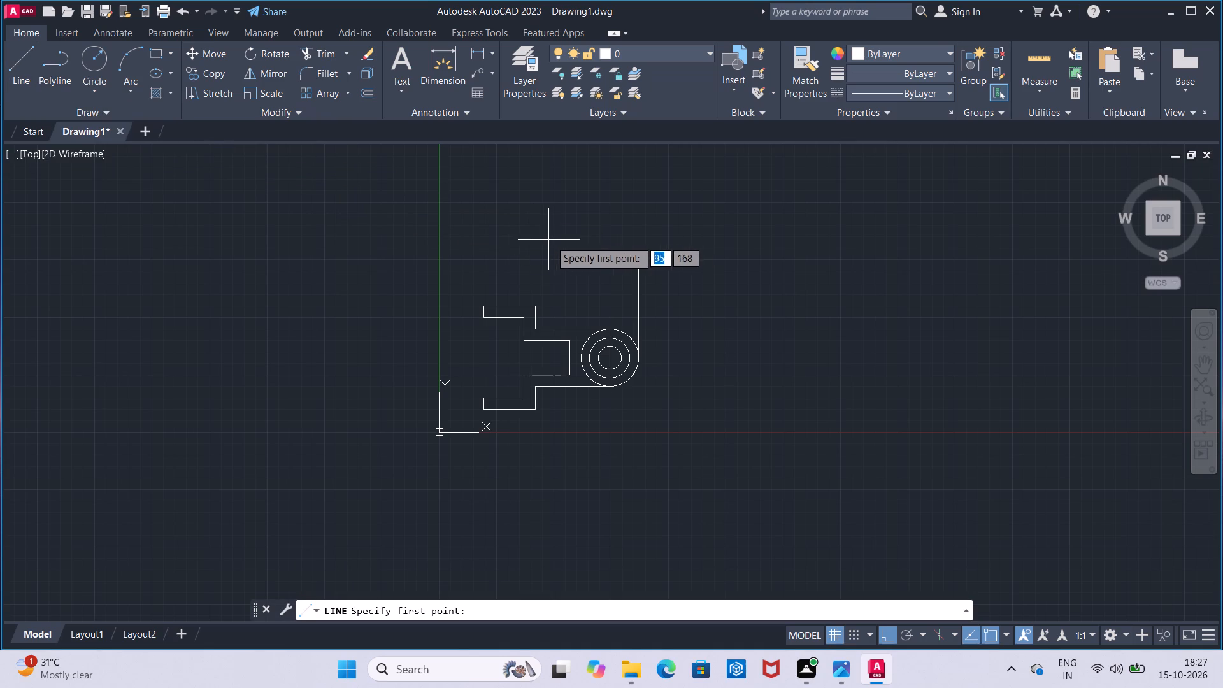
left_click(638, 261)
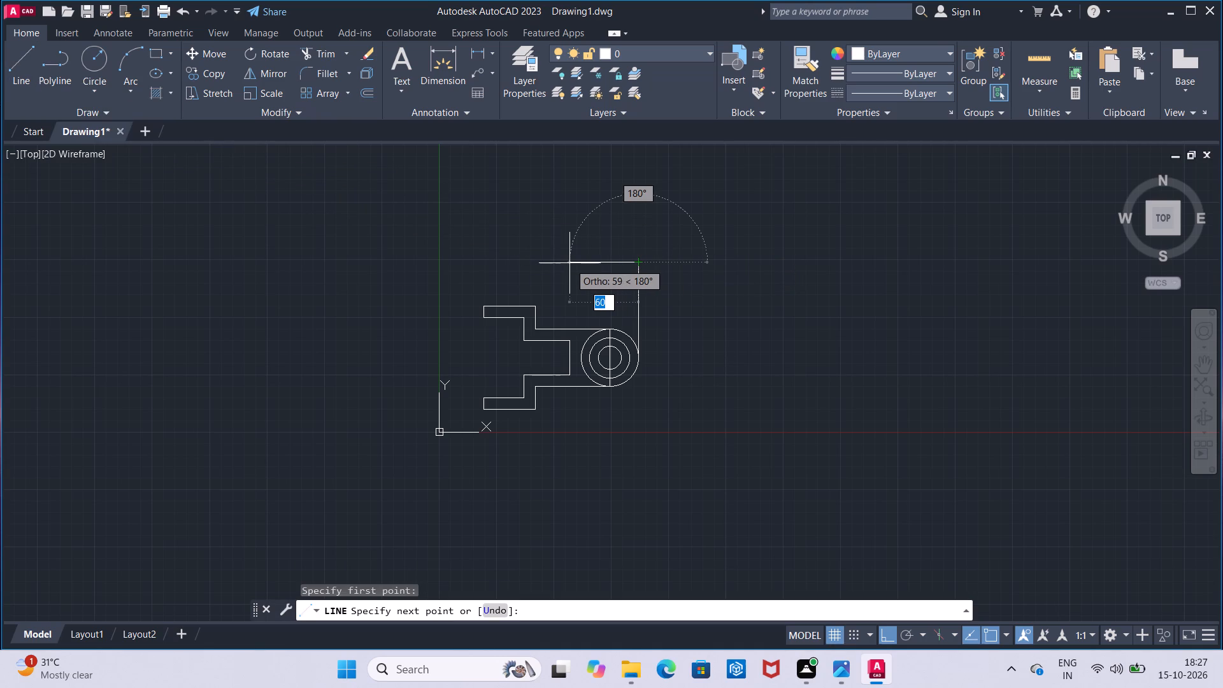
type("50")
key("Return")
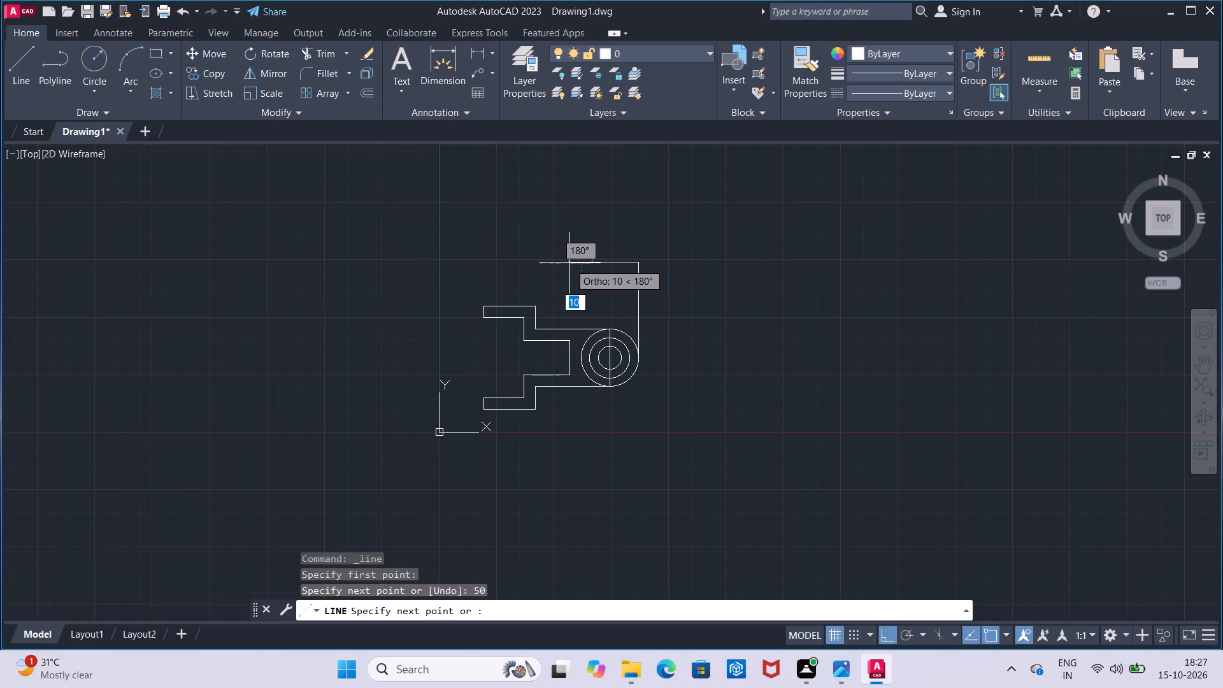
key("Escape")
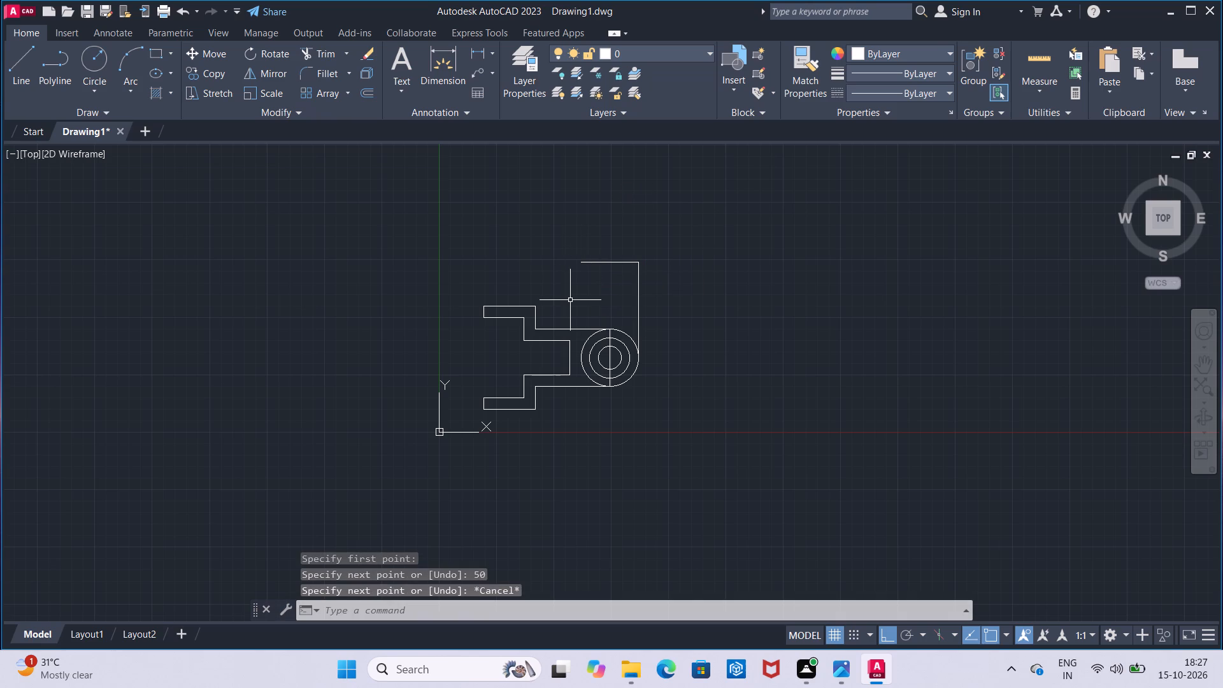
Trim away the vertical projection line between the outer circle and the 50 mm horizontal line.
left_click(325, 54)
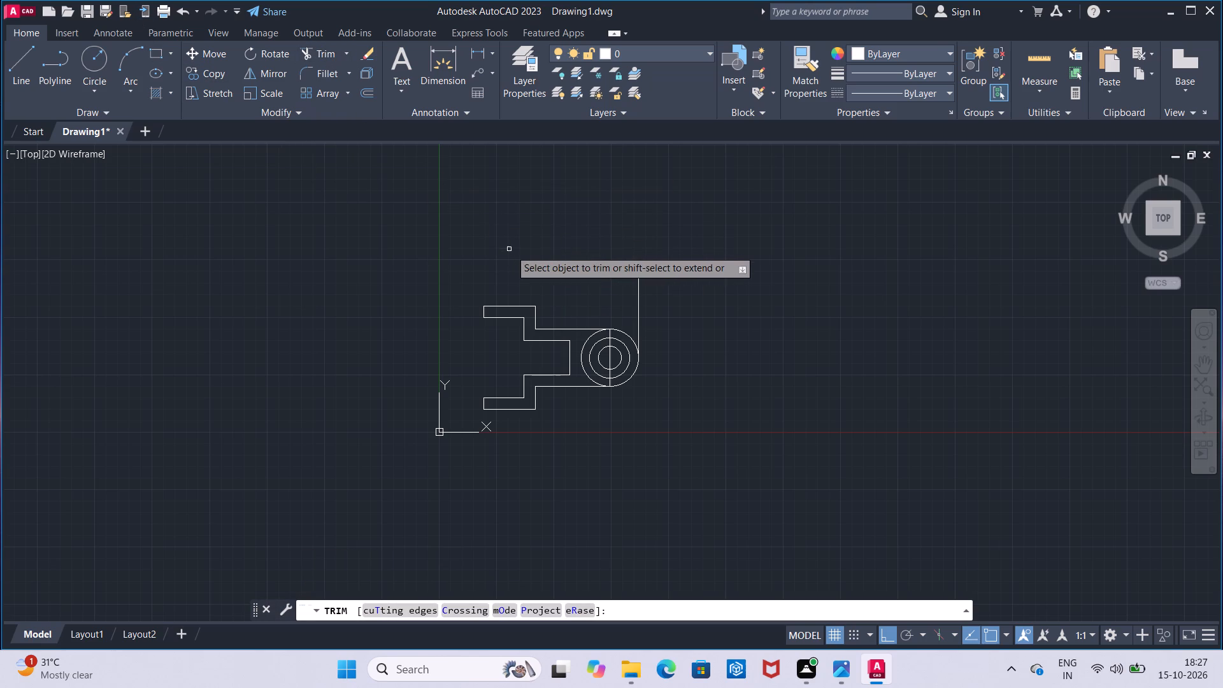
left_click_drag(517, 257, 676, 336)
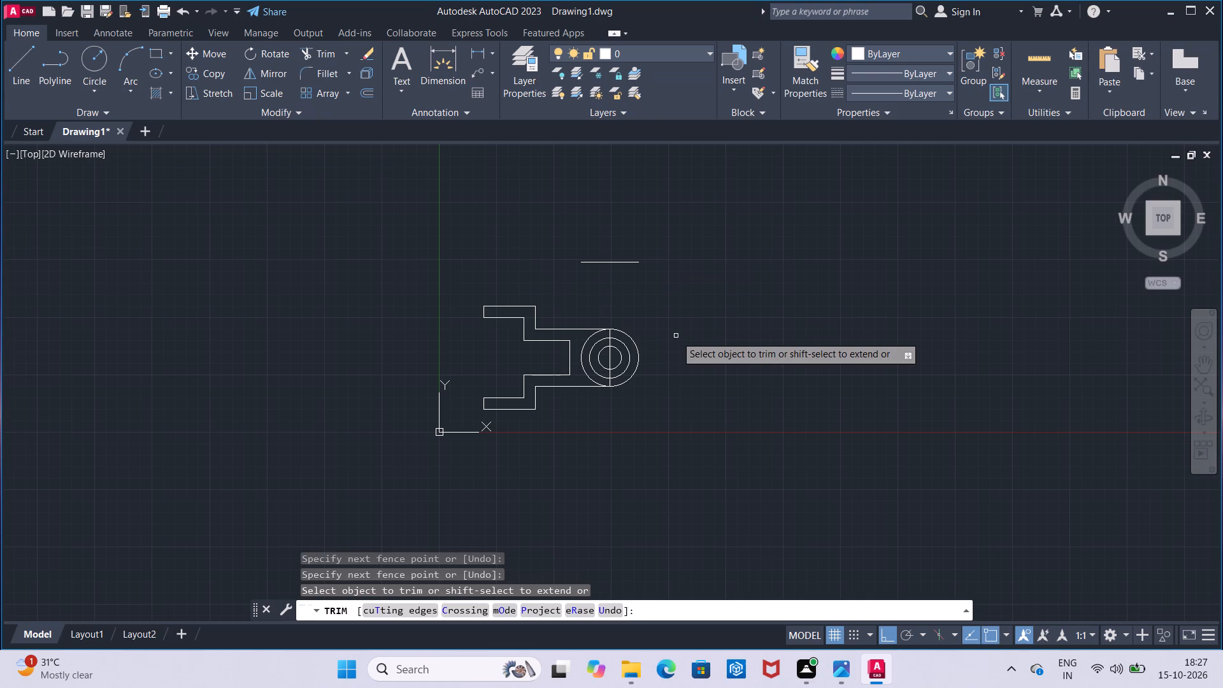
key("Escape")
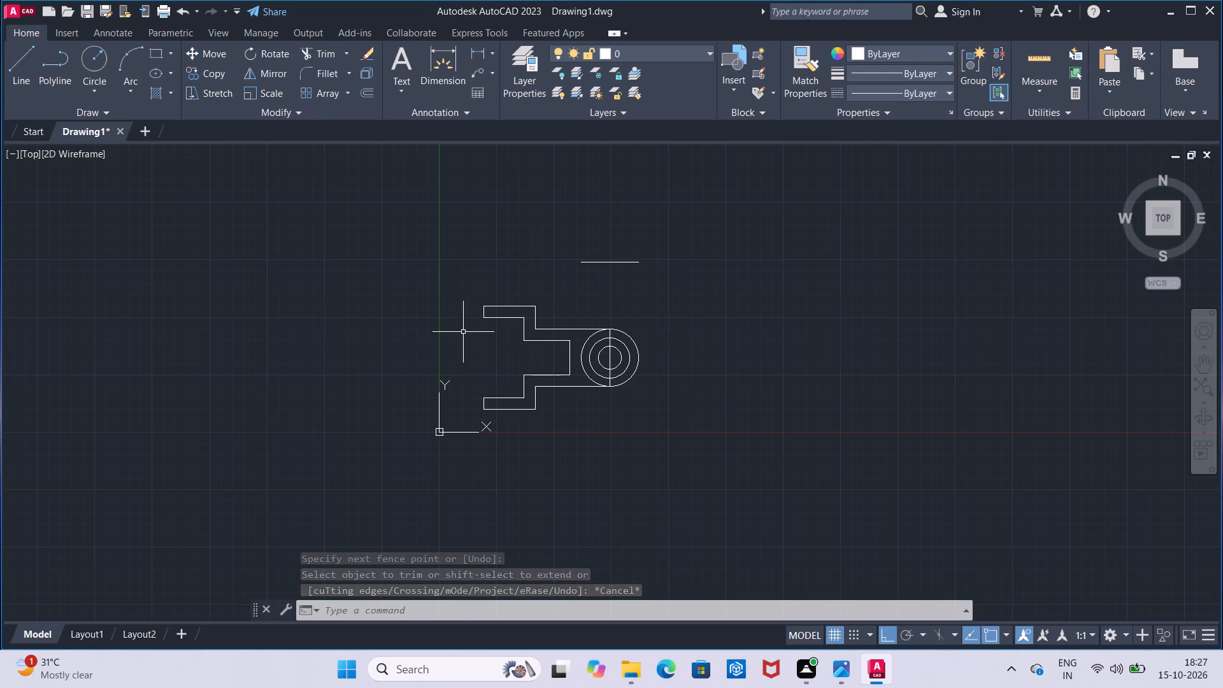
Draw an 80 mm vertical line upward from the right end of the 50 mm horizontal line.
left_click(18, 80)
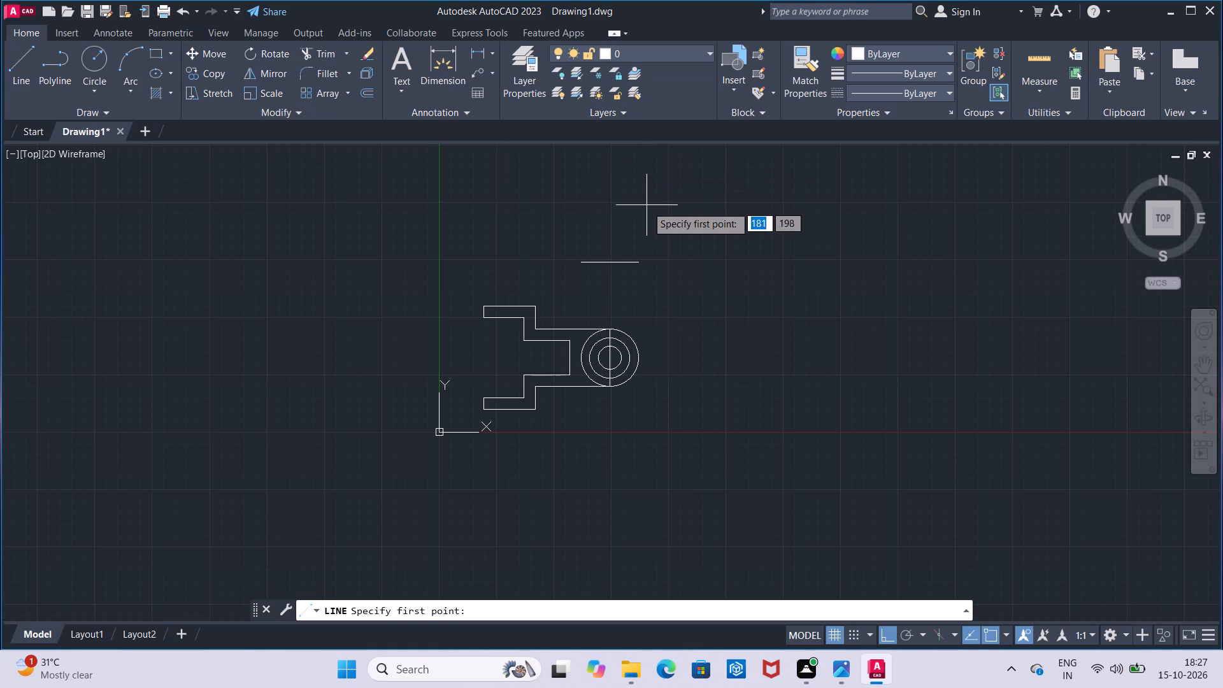
left_click(637, 259)
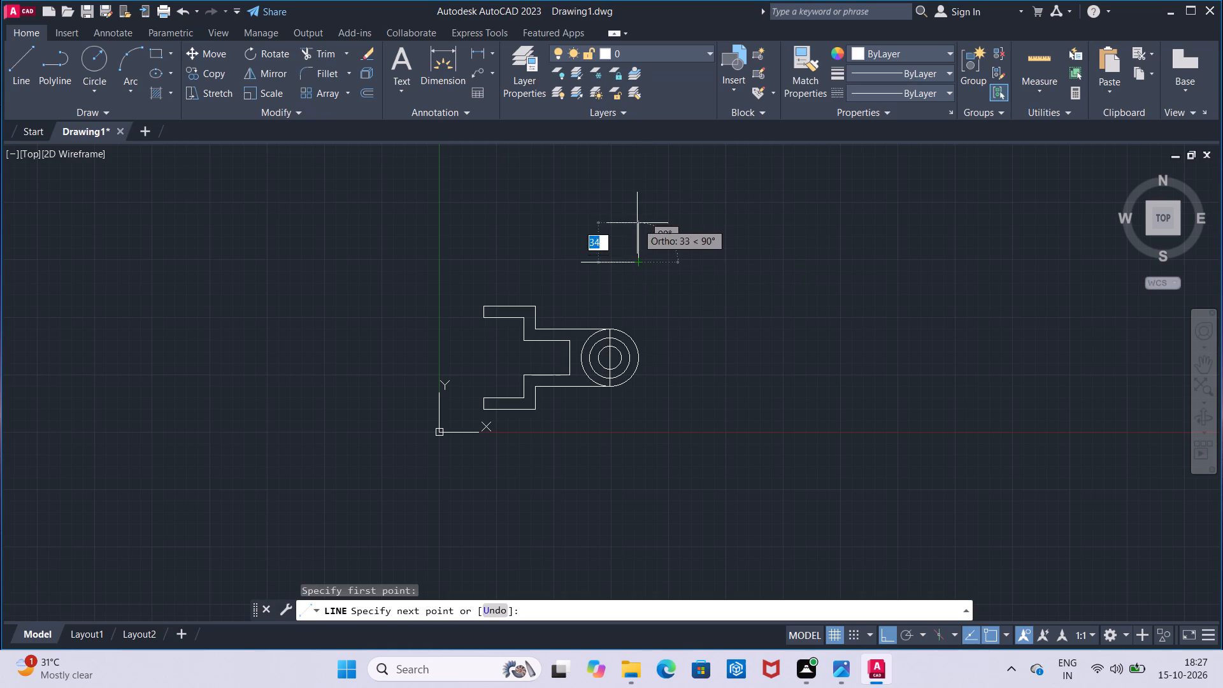
scroll(637, 222, "down", 2)
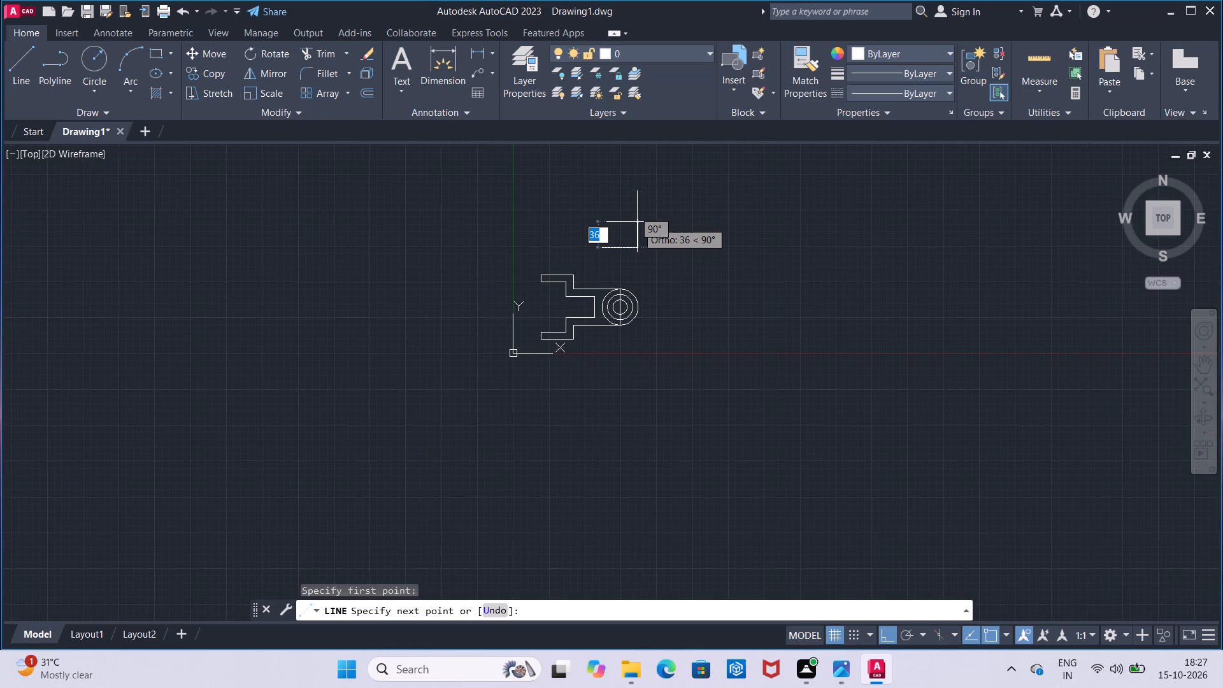
type("80")
key("Return")
key("Escape")
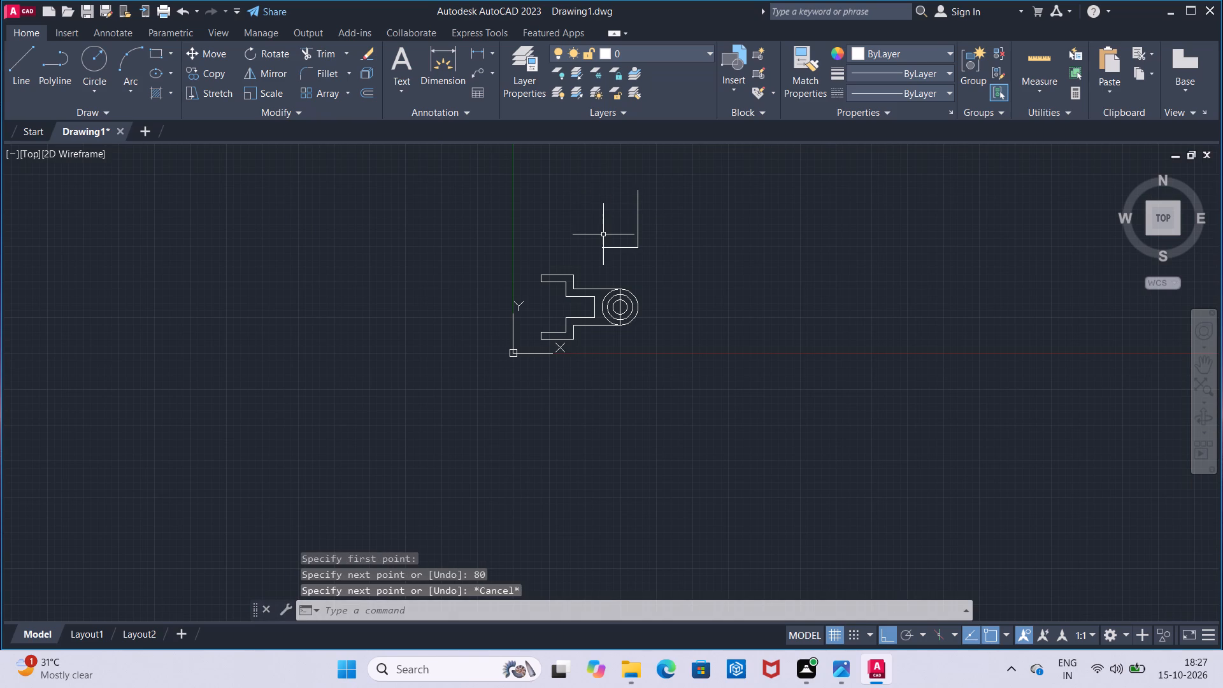
Check the length of the horizontal base line of the upper view with a linear dimension, without placing it.
middle_click_drag(604, 237, 604, 303)
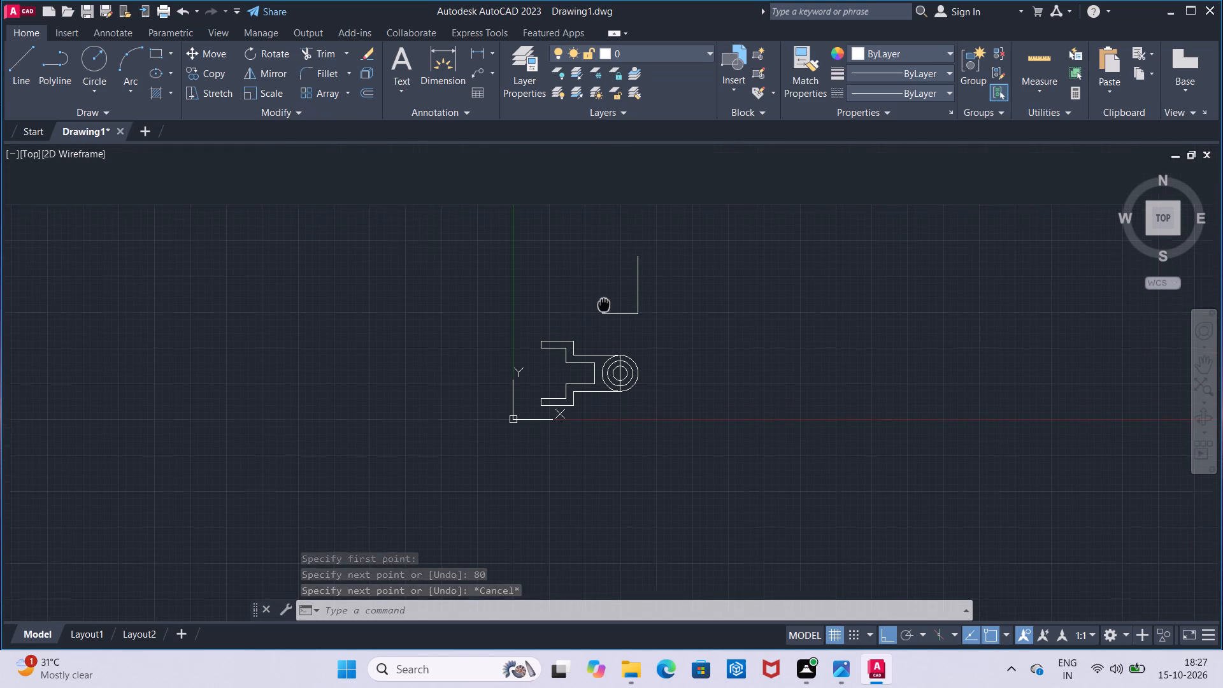
middle_click_drag(604, 303, 603, 325)
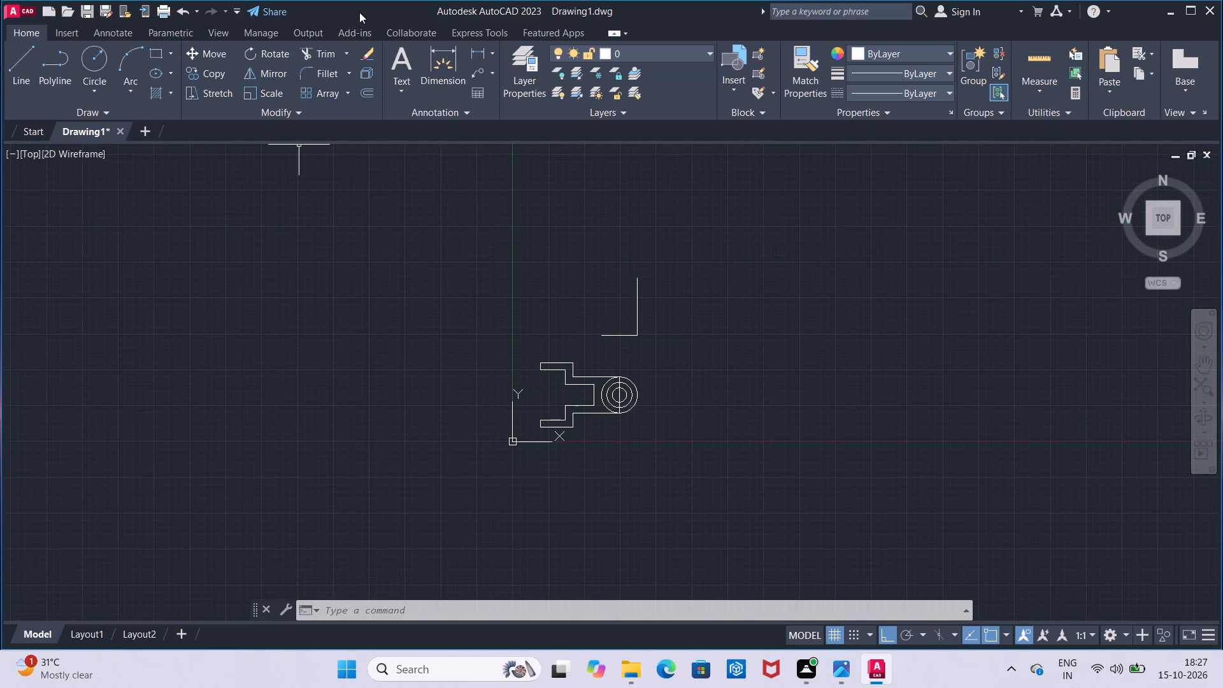
left_click(475, 49)
left_click(600, 333)
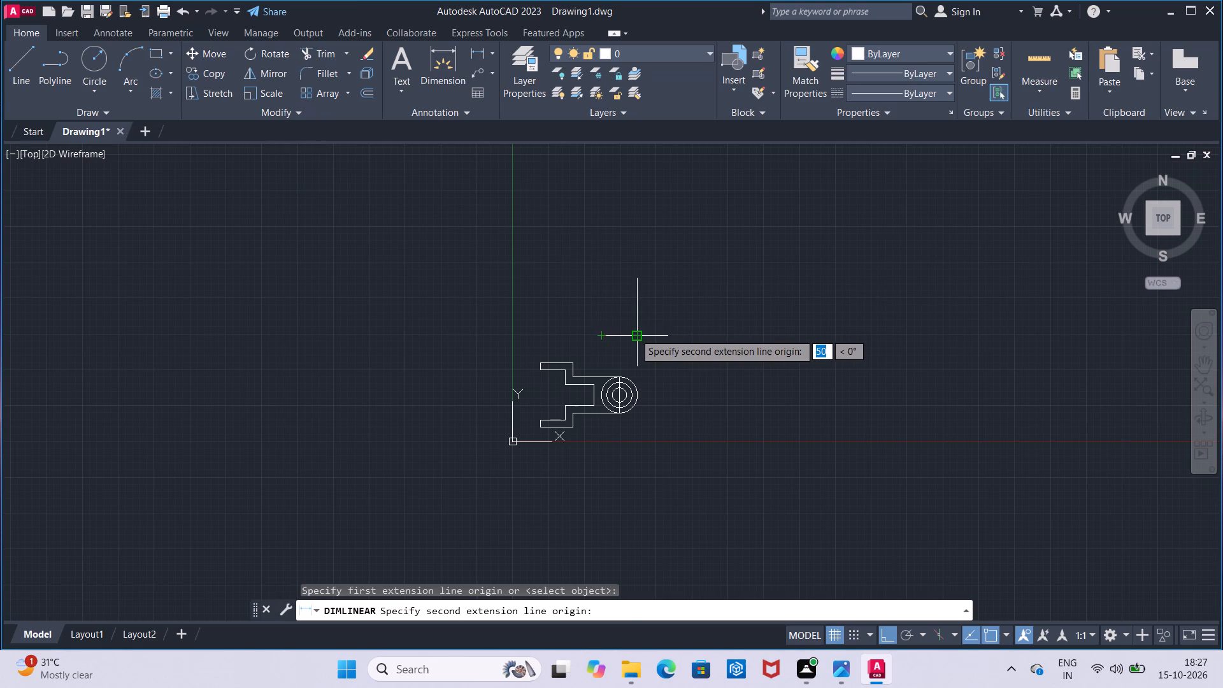
left_click(634, 333)
scroll(640, 340, "up", 1)
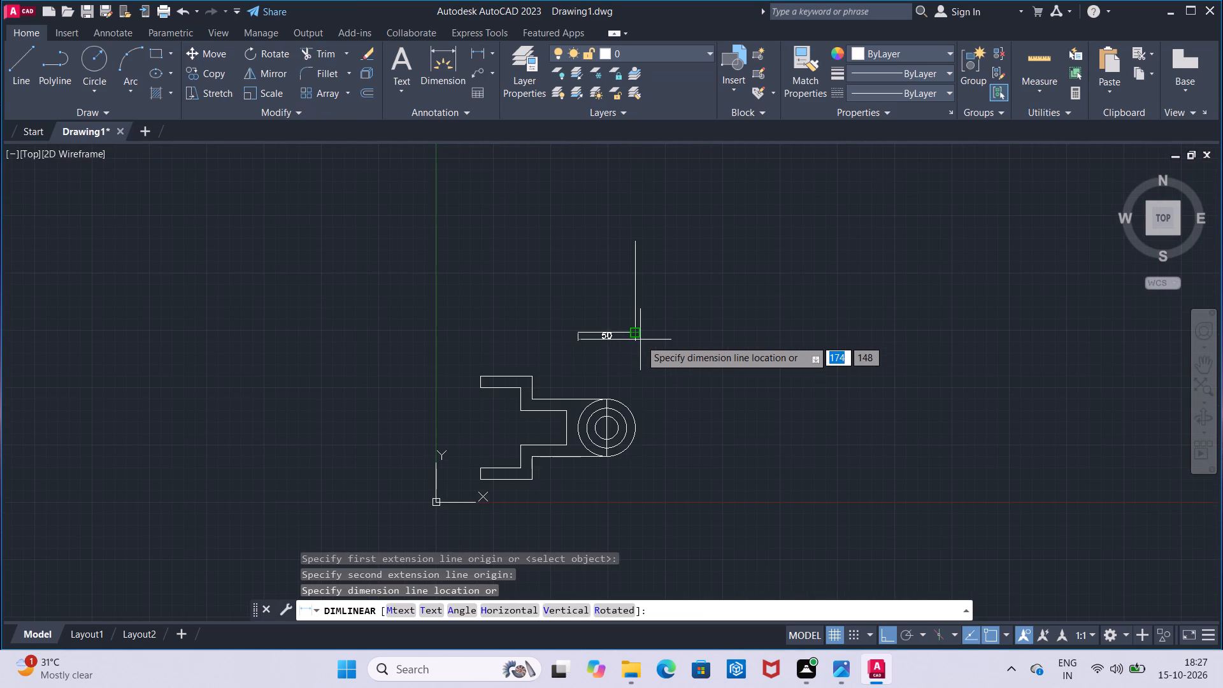
scroll(640, 340, "up", 1)
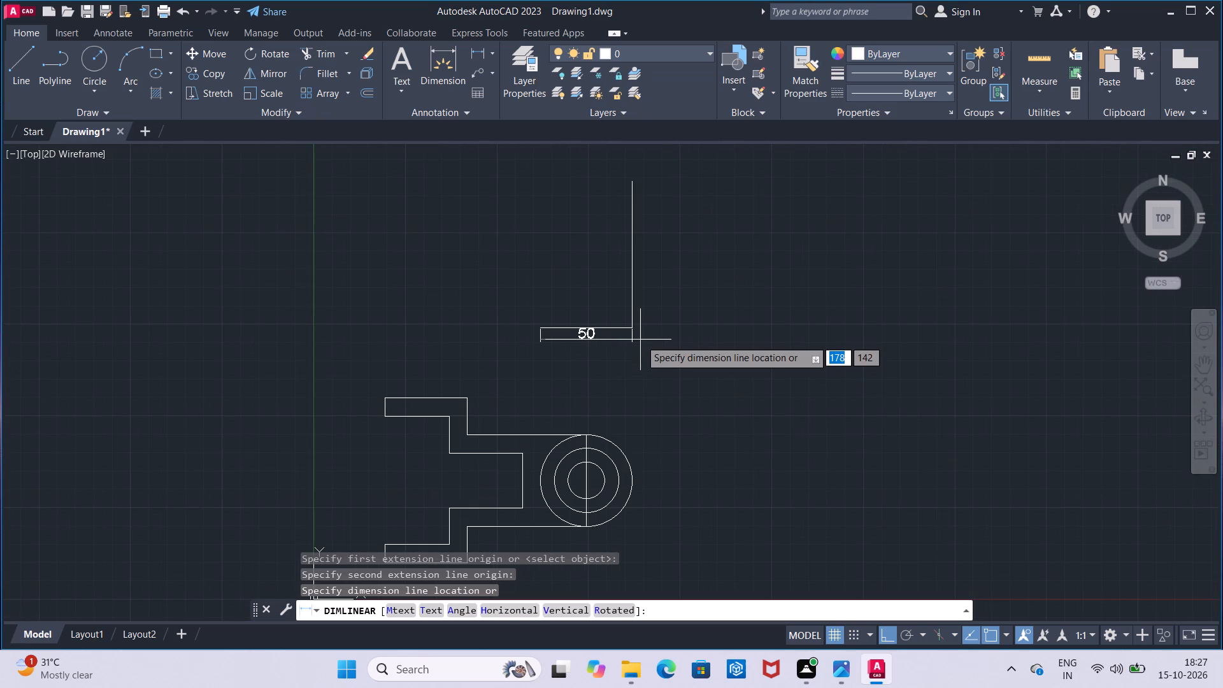
key("Escape")
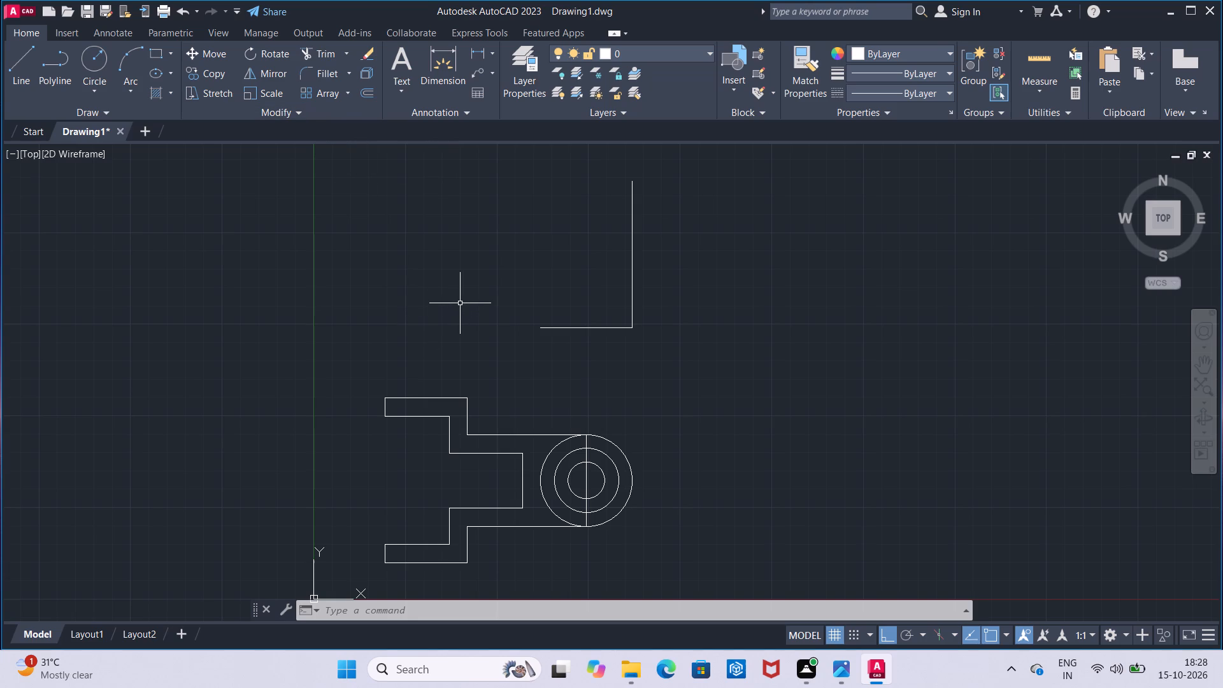
Draw a vertical projection line about 163 mm long upward from the rightmost point of the middle circle, past the upper view's base line.
scroll(460, 302, "down", 1)
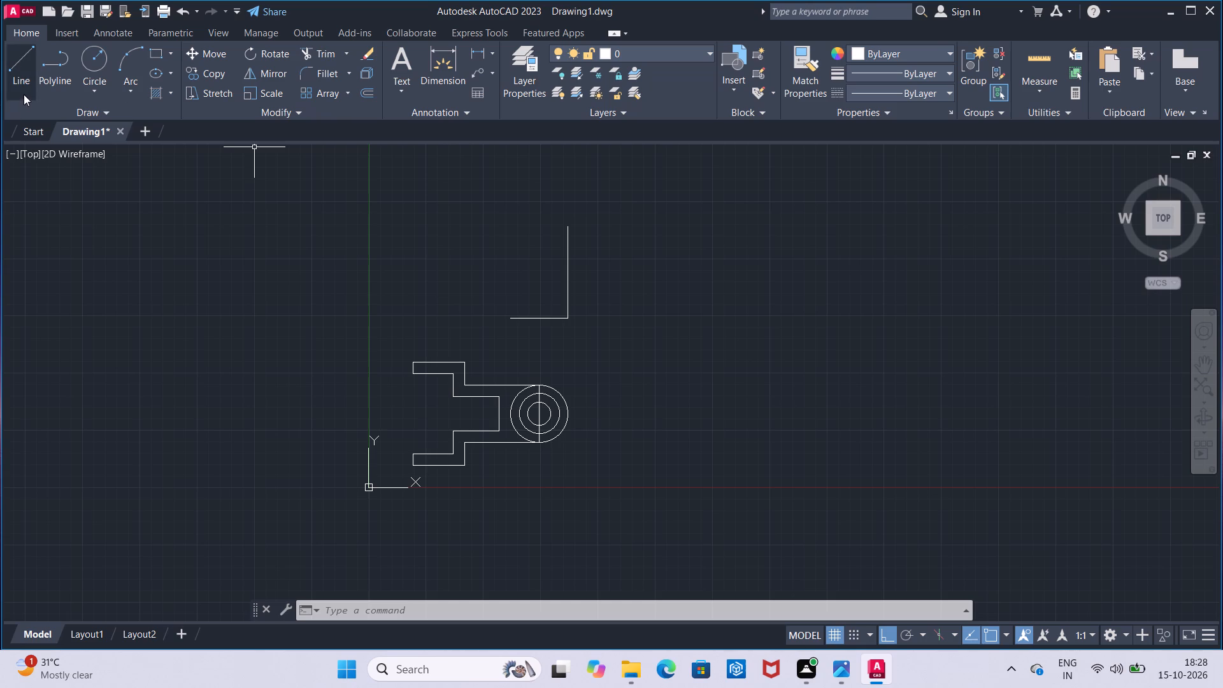
left_click(24, 94)
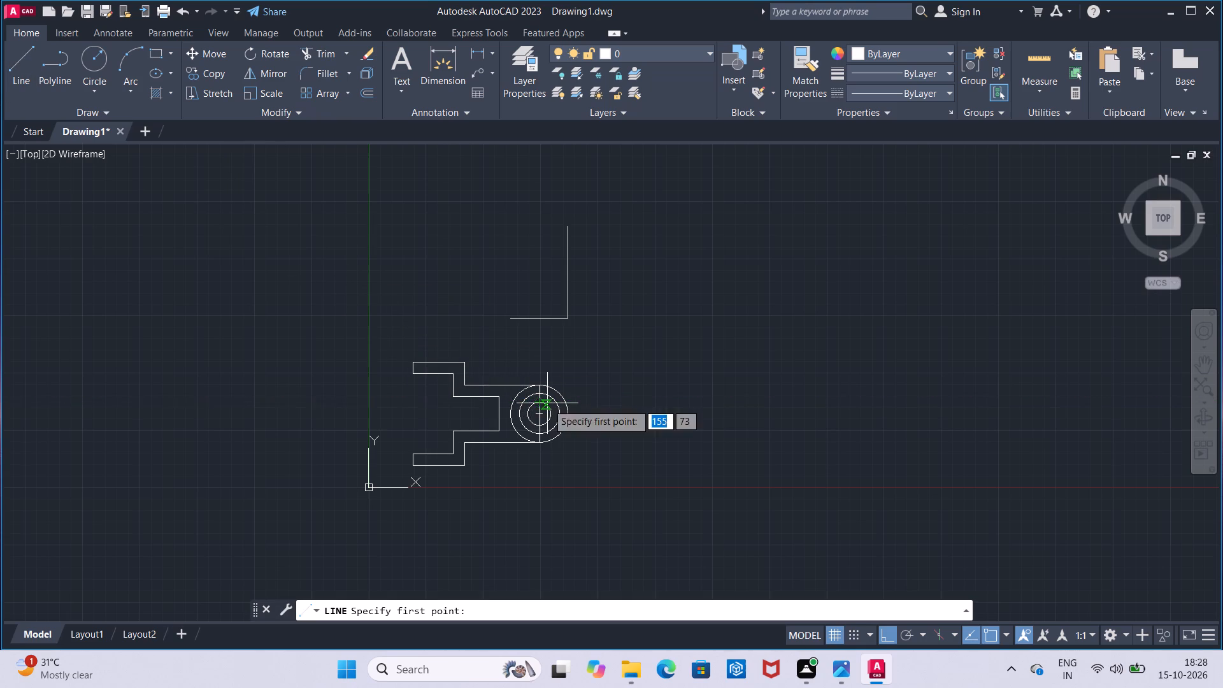
left_click(559, 412)
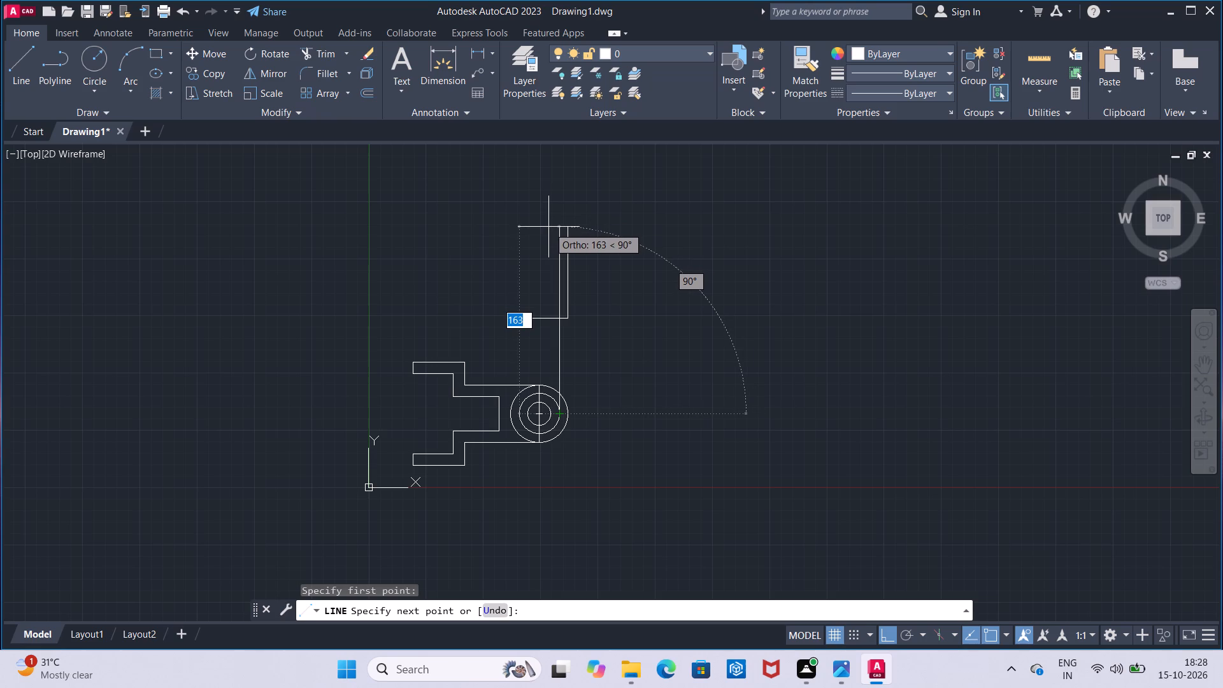
left_click(548, 226)
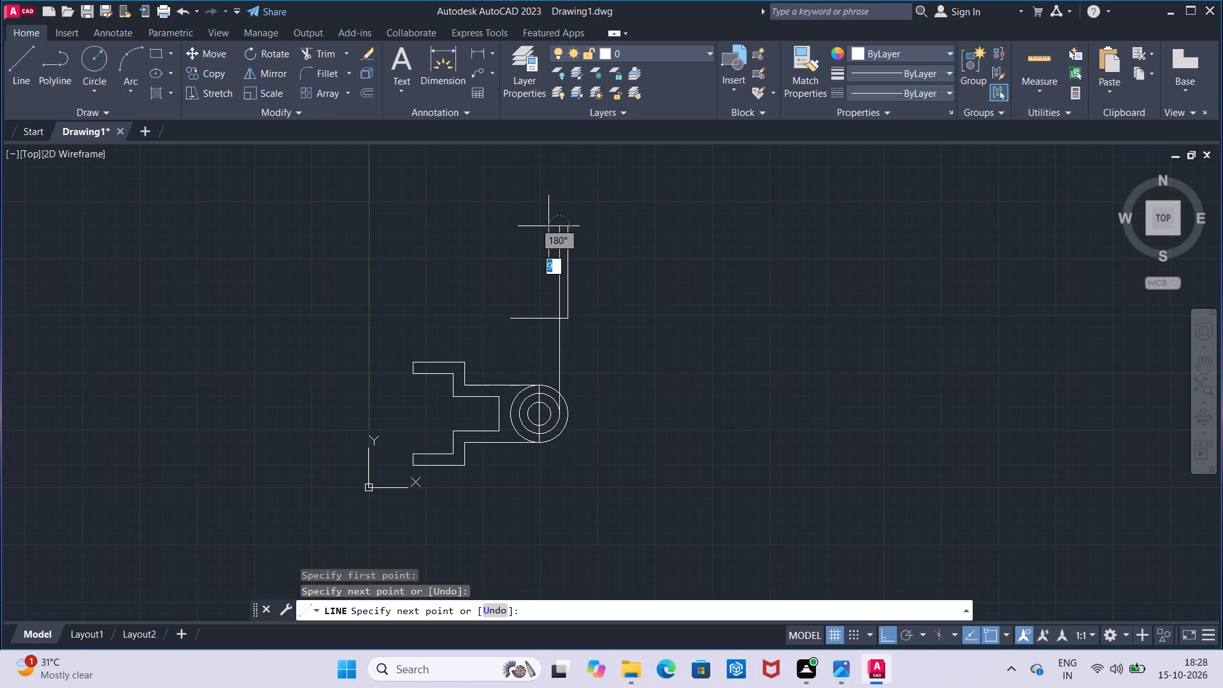
key("Escape")
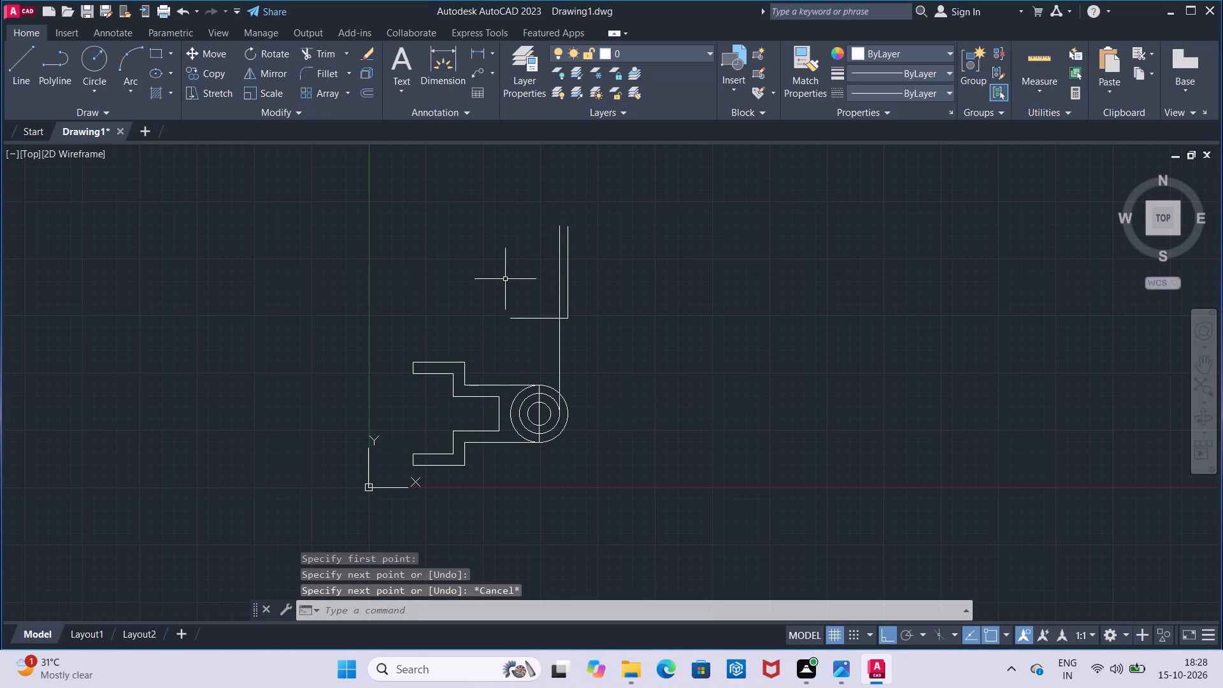
Trim away the new projection line below the upper view's base line, including the piece left inside the outer circle.
left_click(310, 54)
left_click_drag(452, 322, 503, 329)
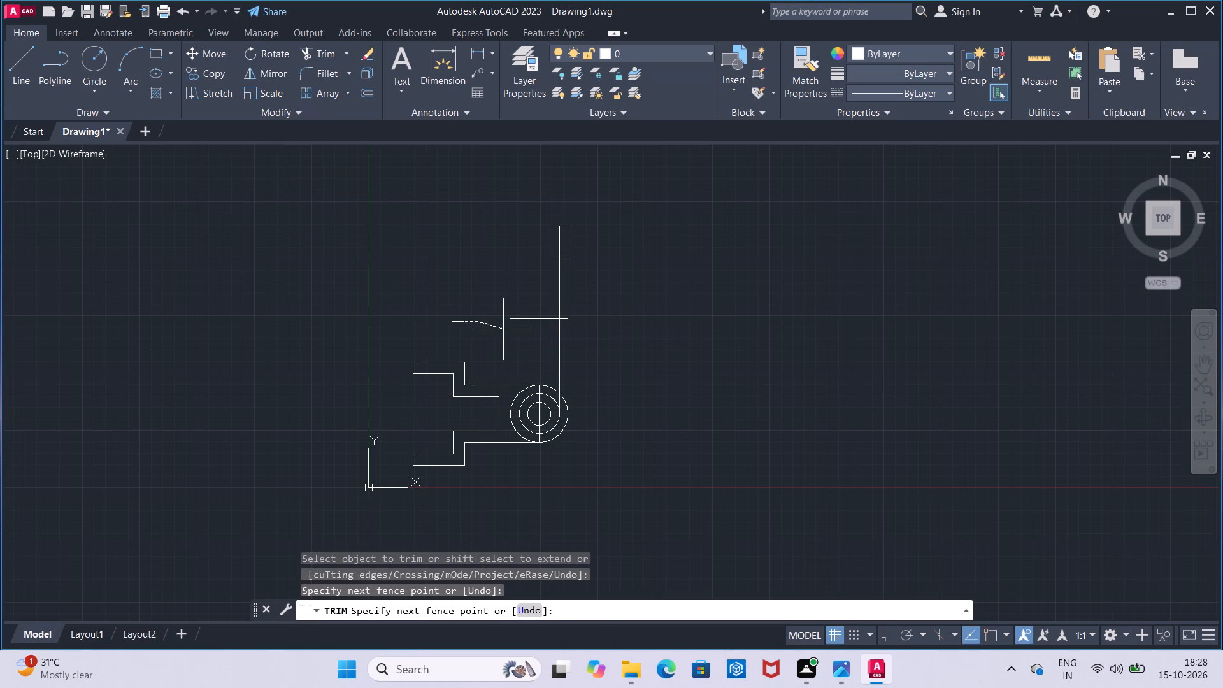
left_click_drag(503, 329, 567, 365)
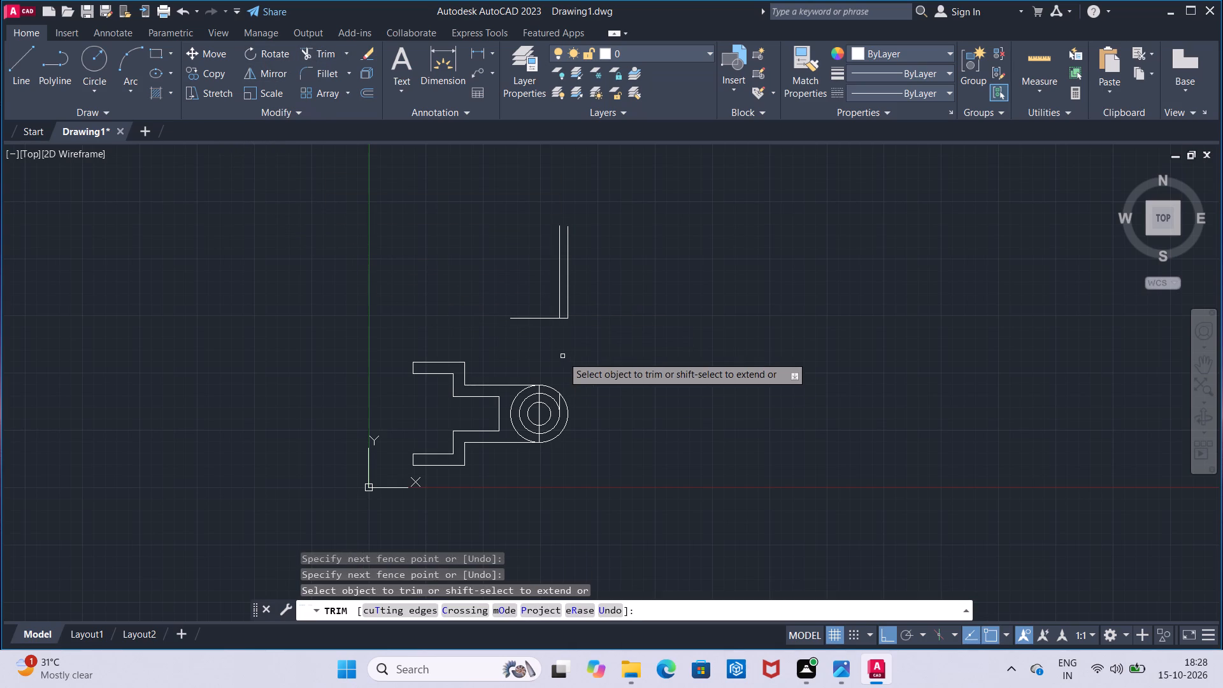
middle_click_drag(568, 376, 566, 359)
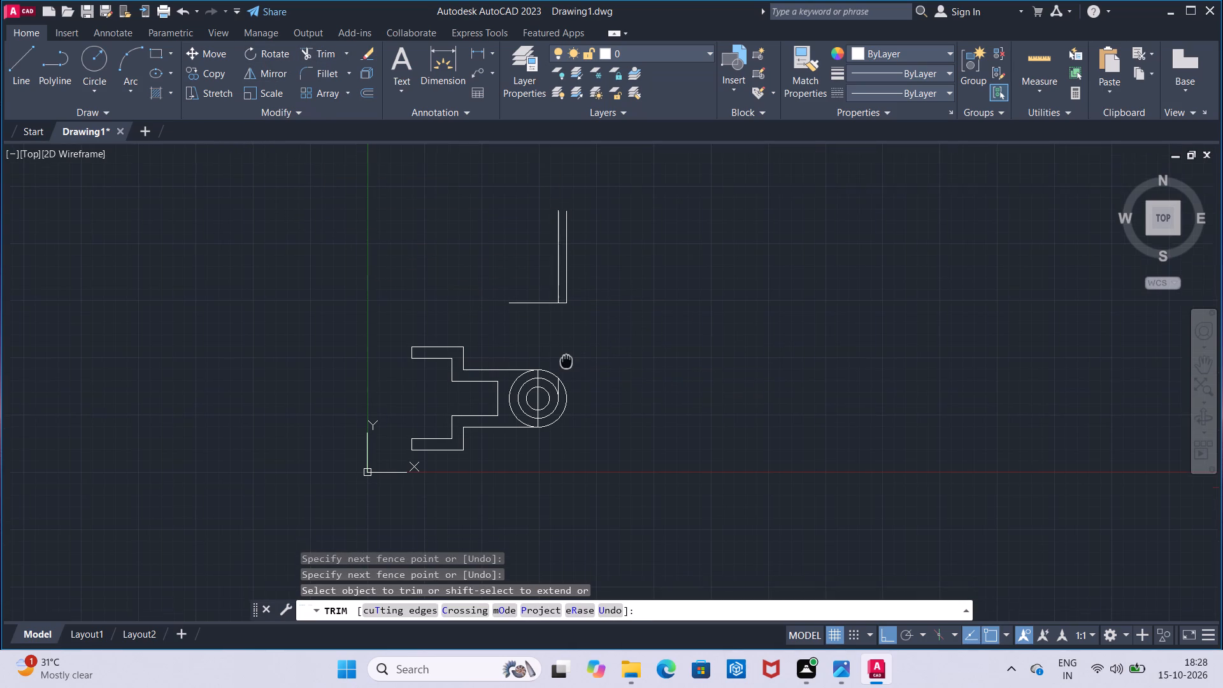
middle_click_drag(566, 359, 563, 343)
scroll(563, 343, "up", 1)
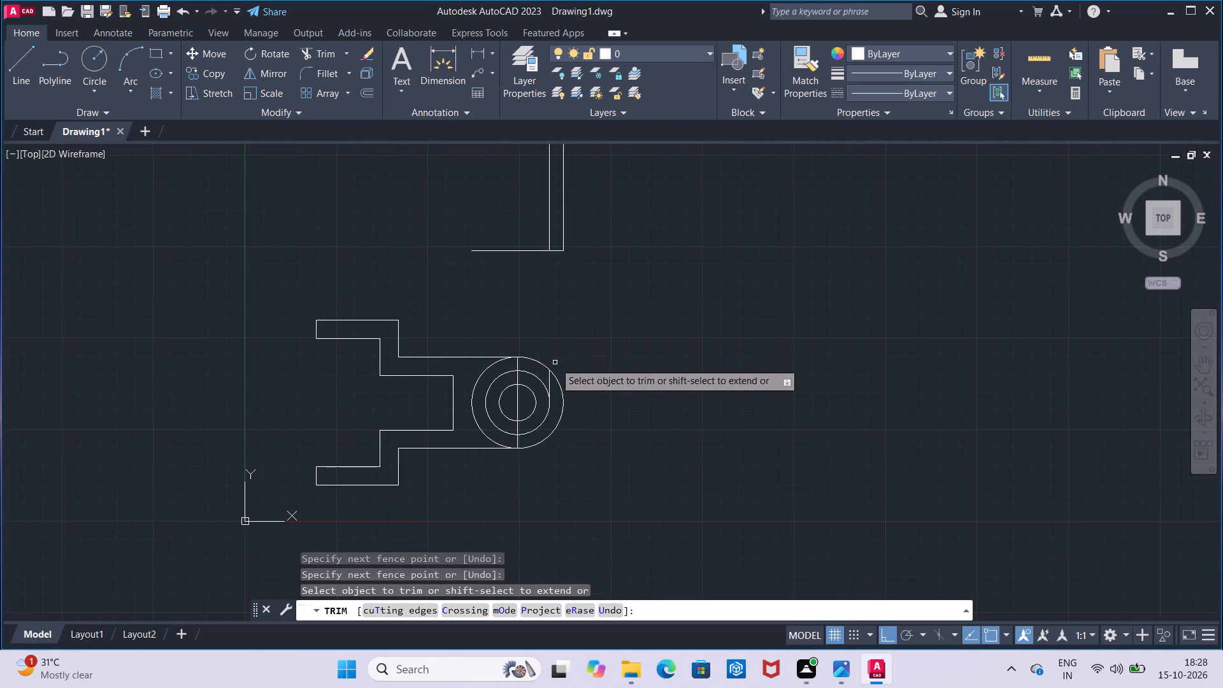
left_click(549, 383)
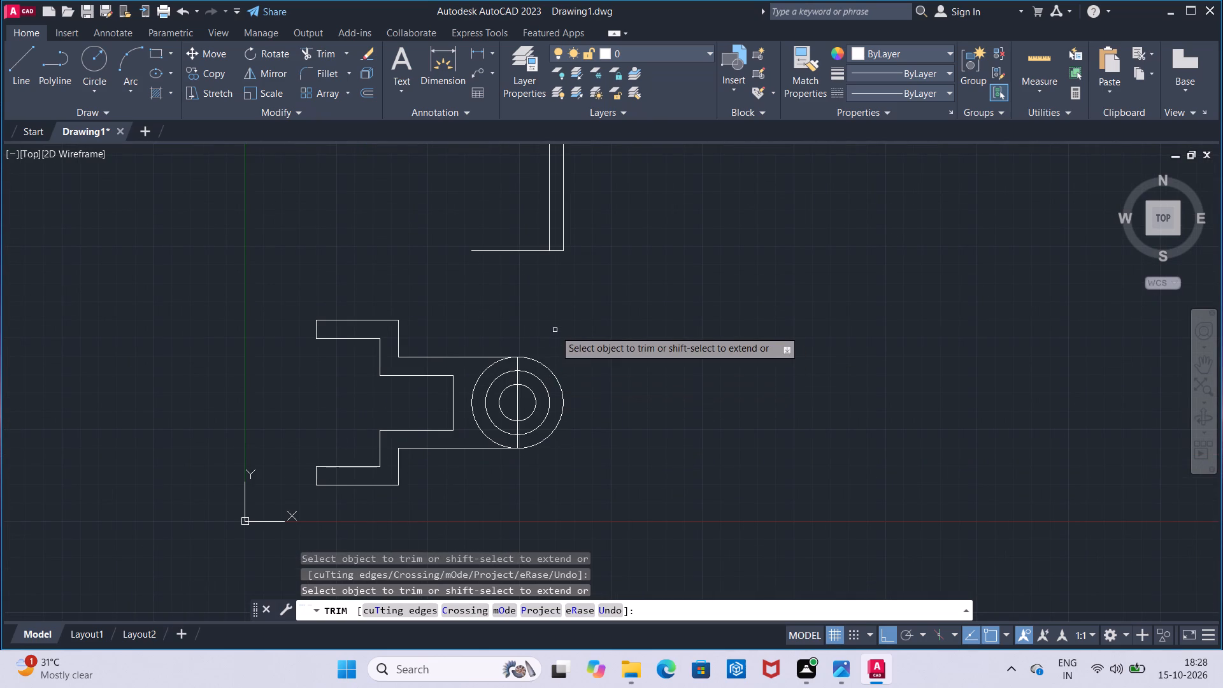
scroll(555, 330, "down", 1)
key("Escape")
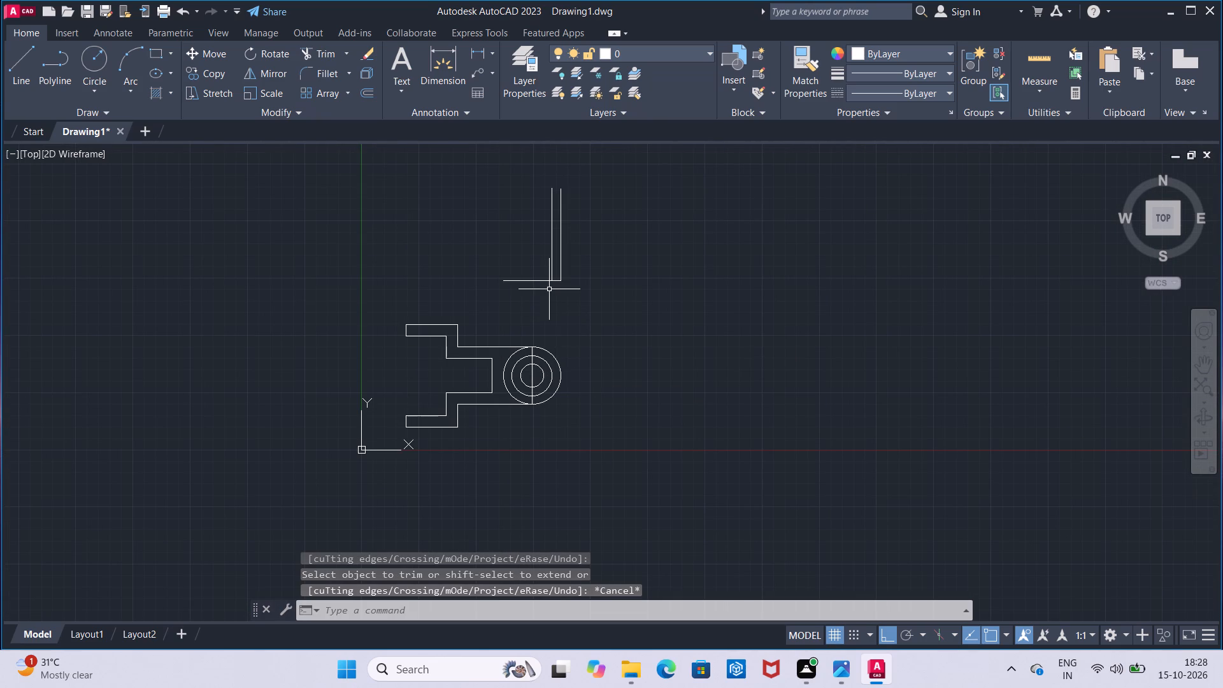
Check the length of the outer vertical line of the upper view with a linear dimension, without placing it.
middle_click_drag(542, 279, 531, 353)
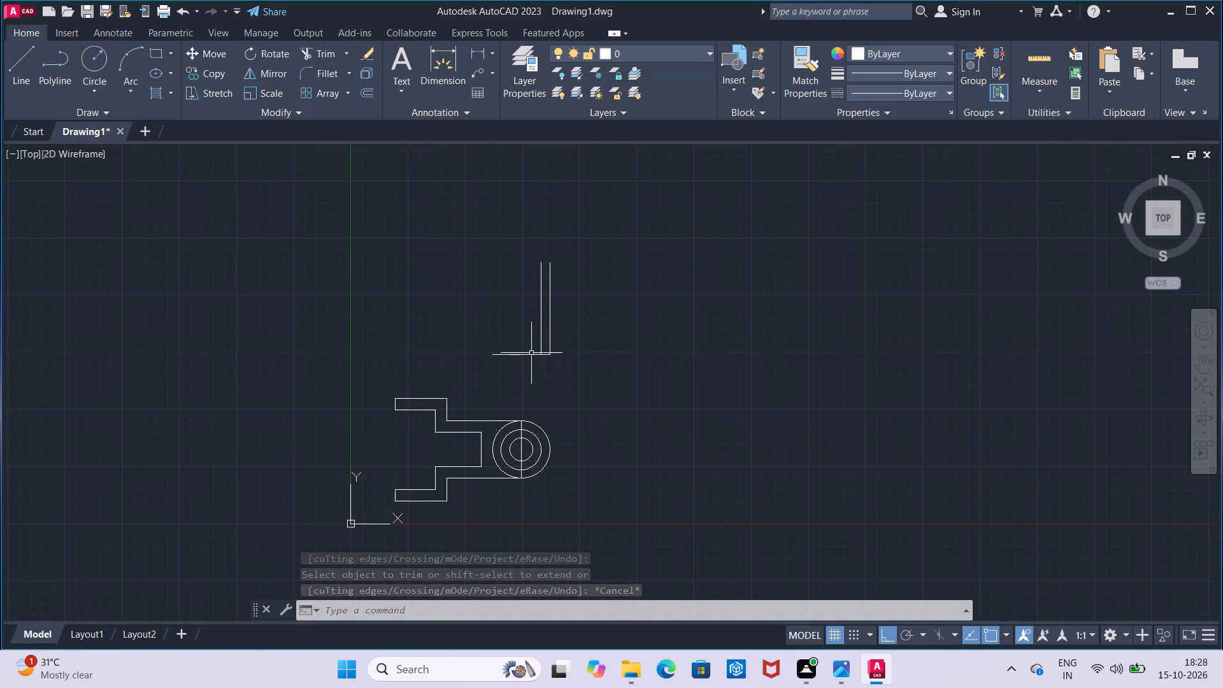
scroll(531, 353, "up", 1)
scroll(531, 343, "down", 1)
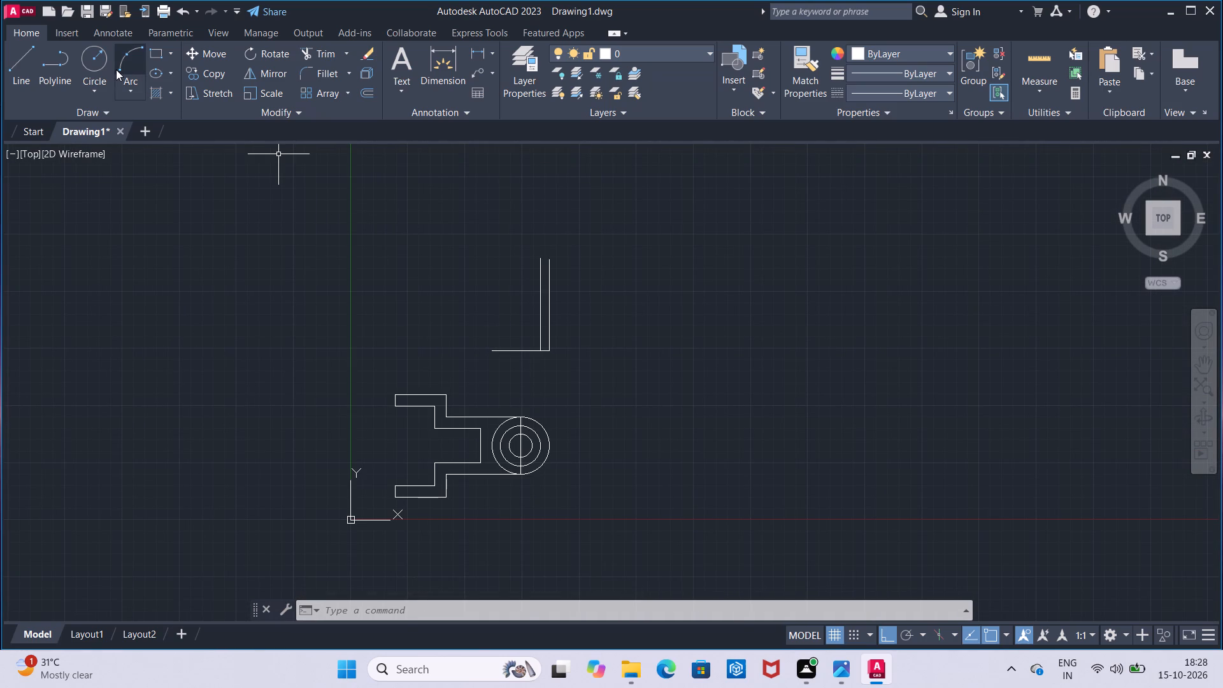
scroll(476, 280, "up", 1)
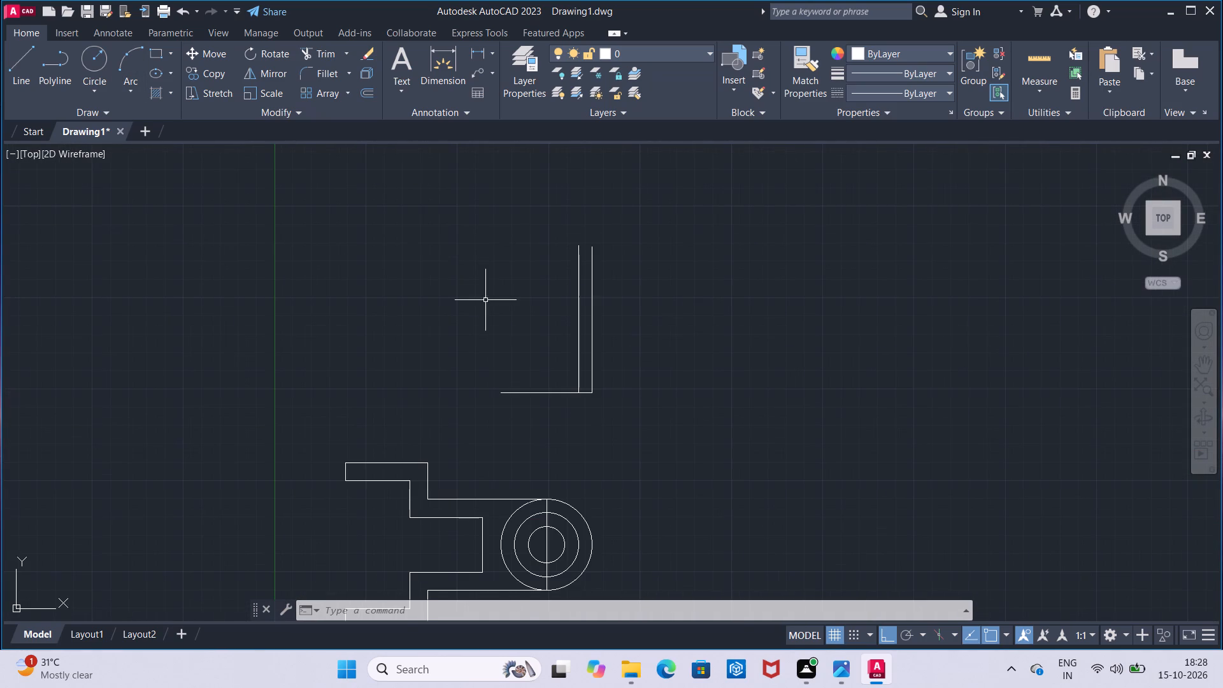
left_click(476, 58)
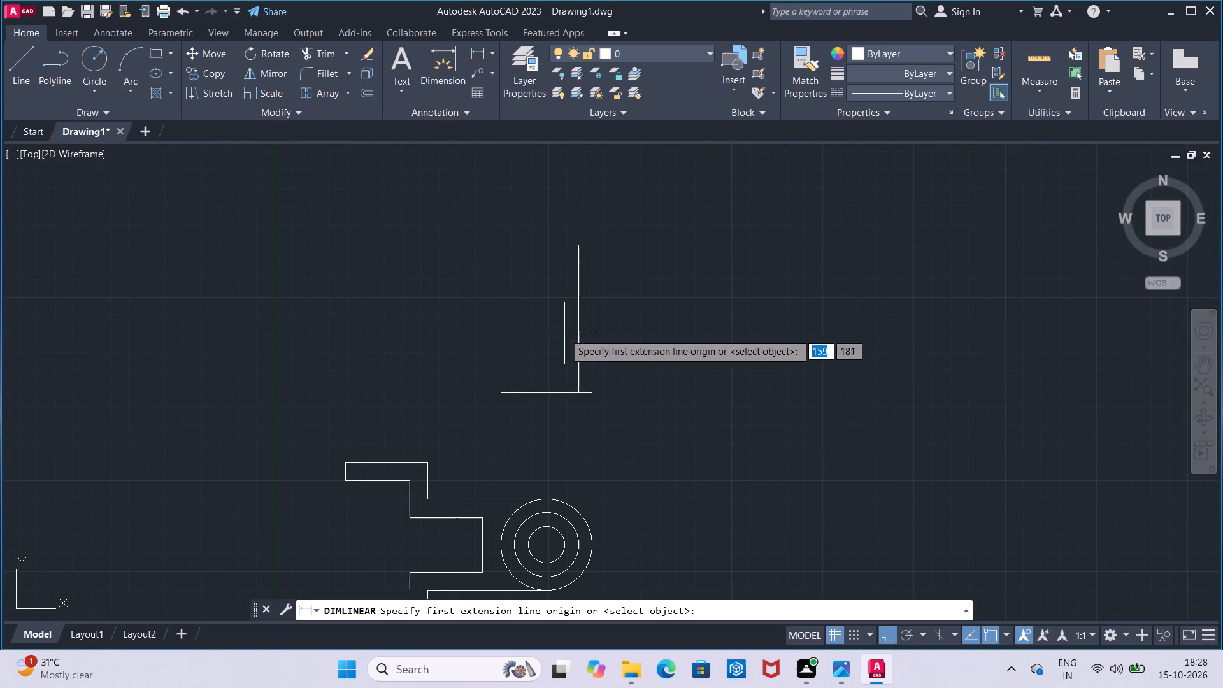
left_click(591, 392)
left_click(598, 250)
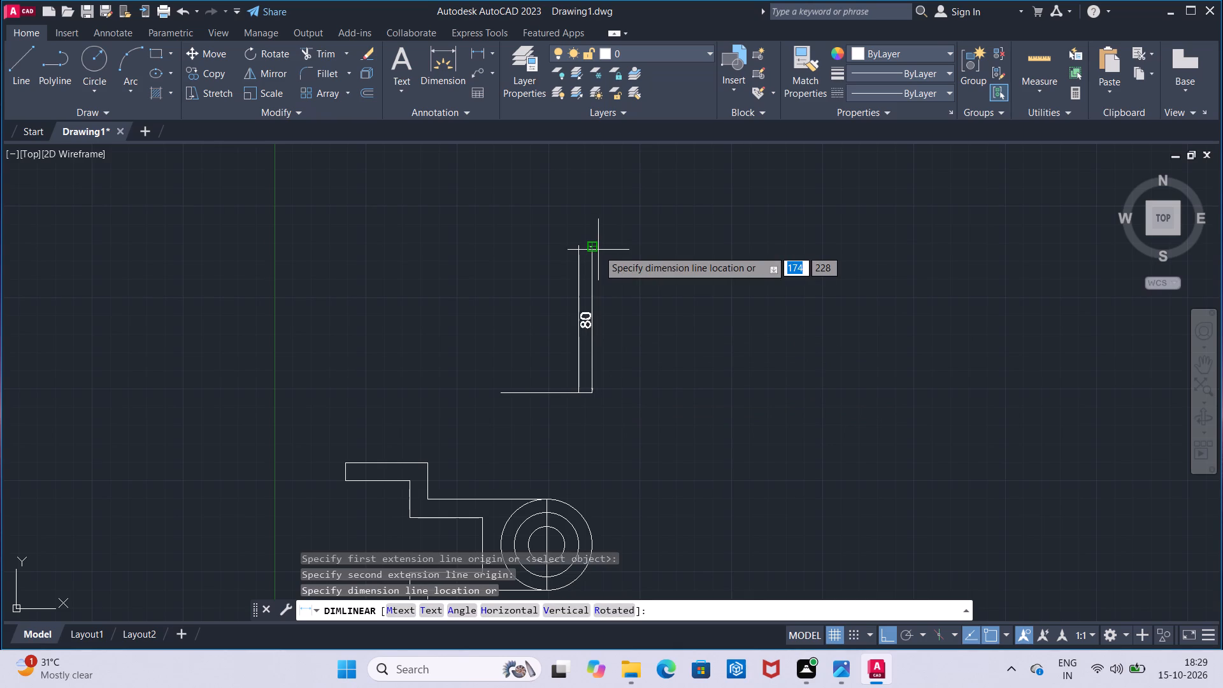
key("Escape")
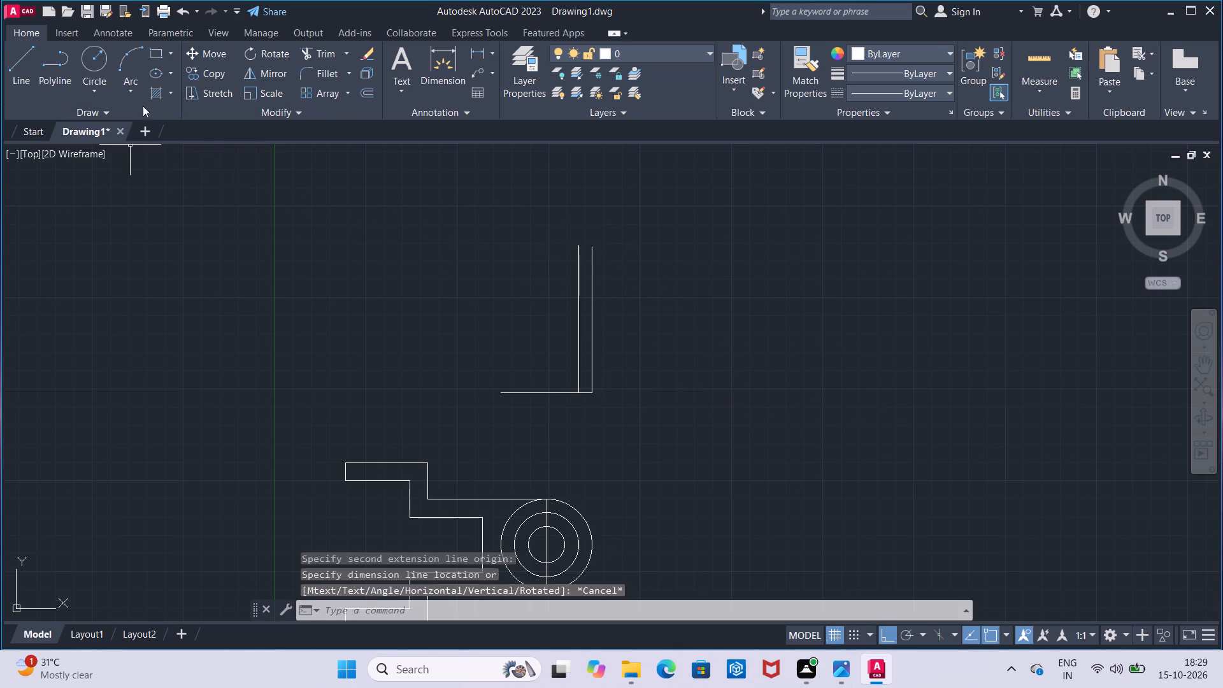
Check the length of the inner vertical line with a linear dimension, without placing it.
left_click(476, 57)
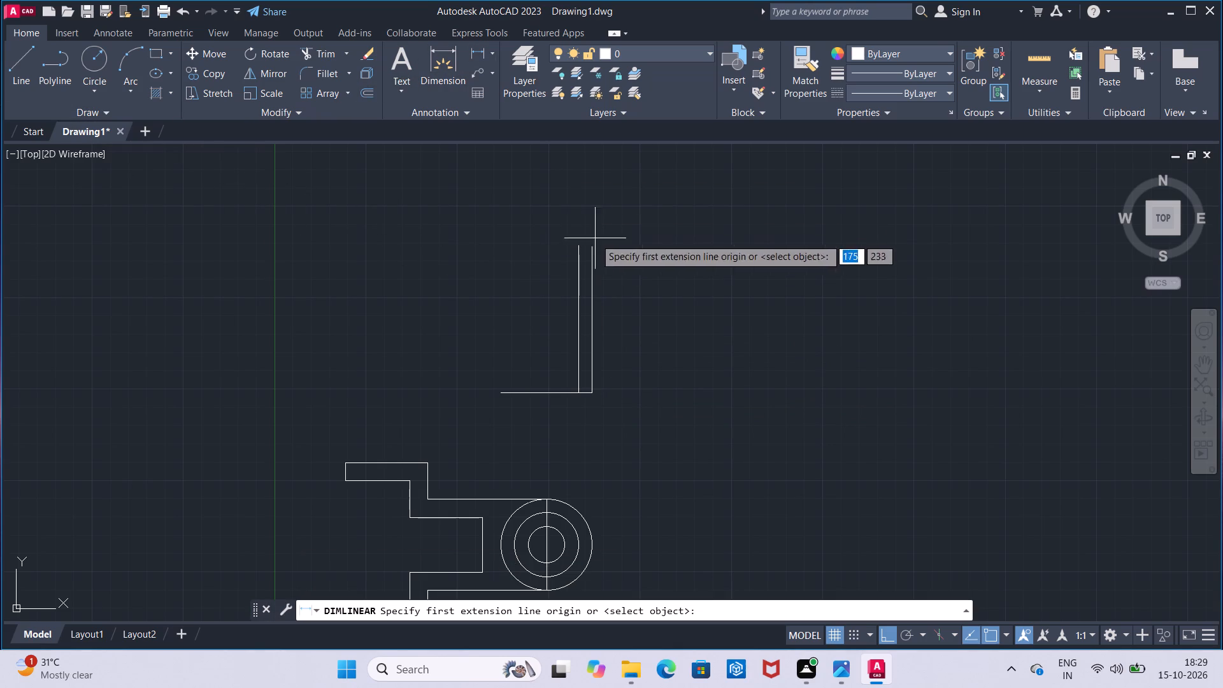
left_click(578, 245)
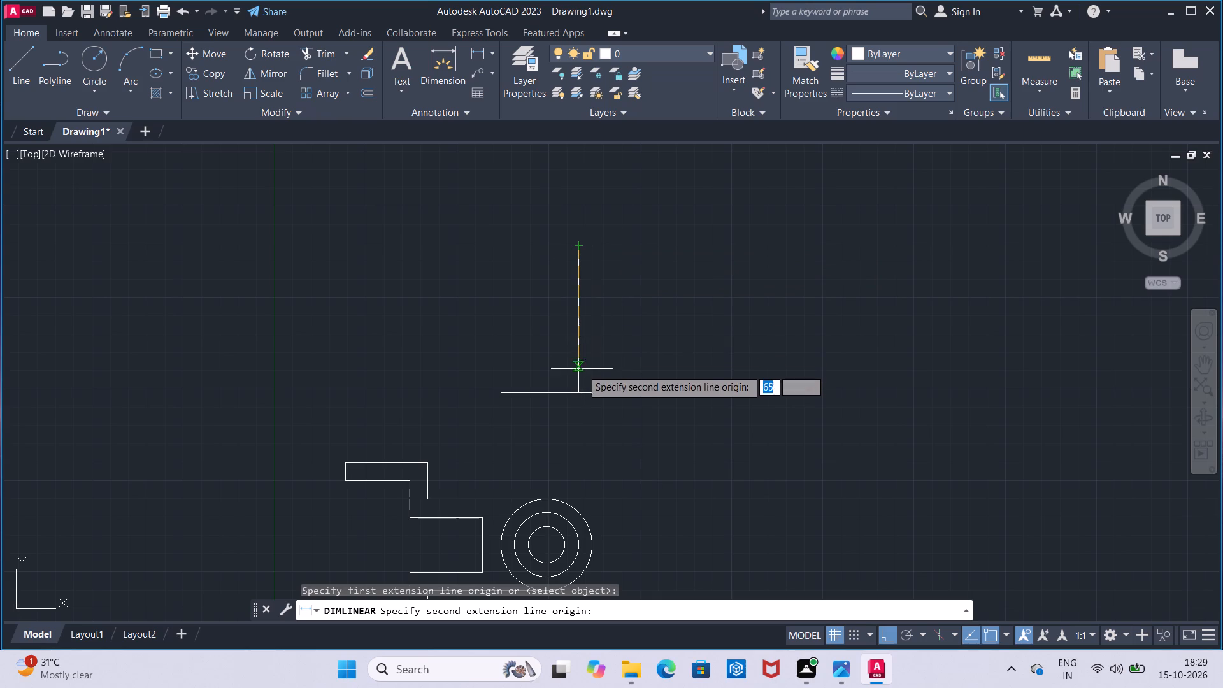
left_click(582, 387)
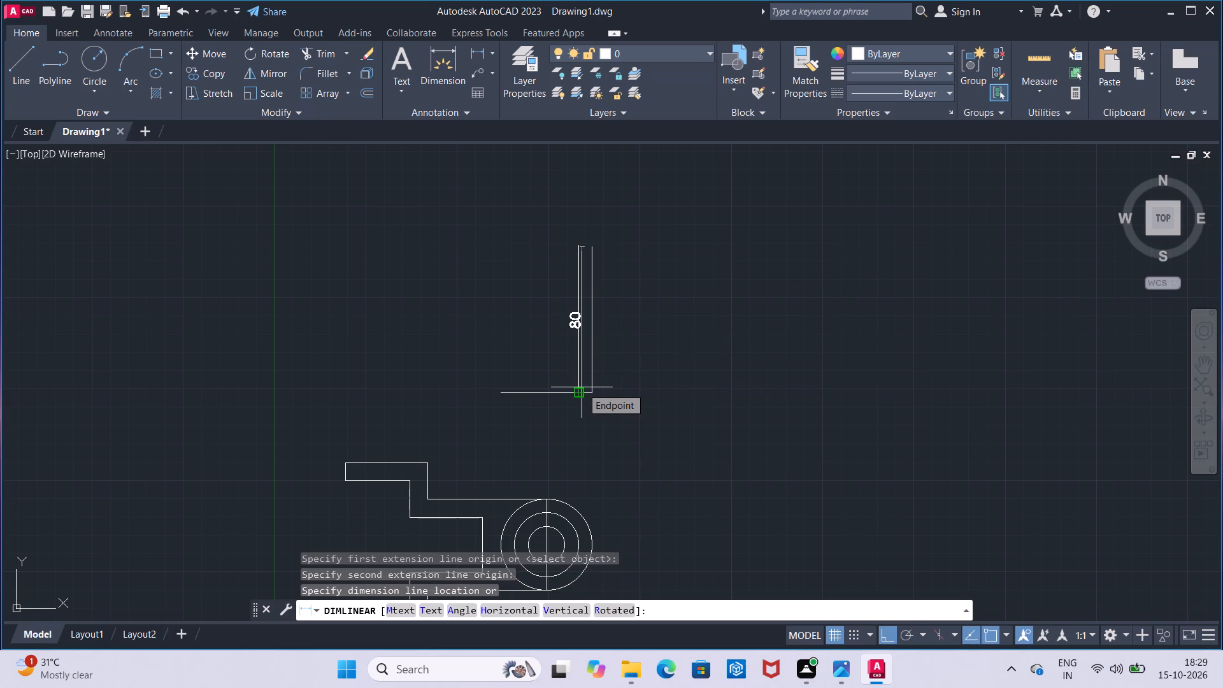
key("Escape")
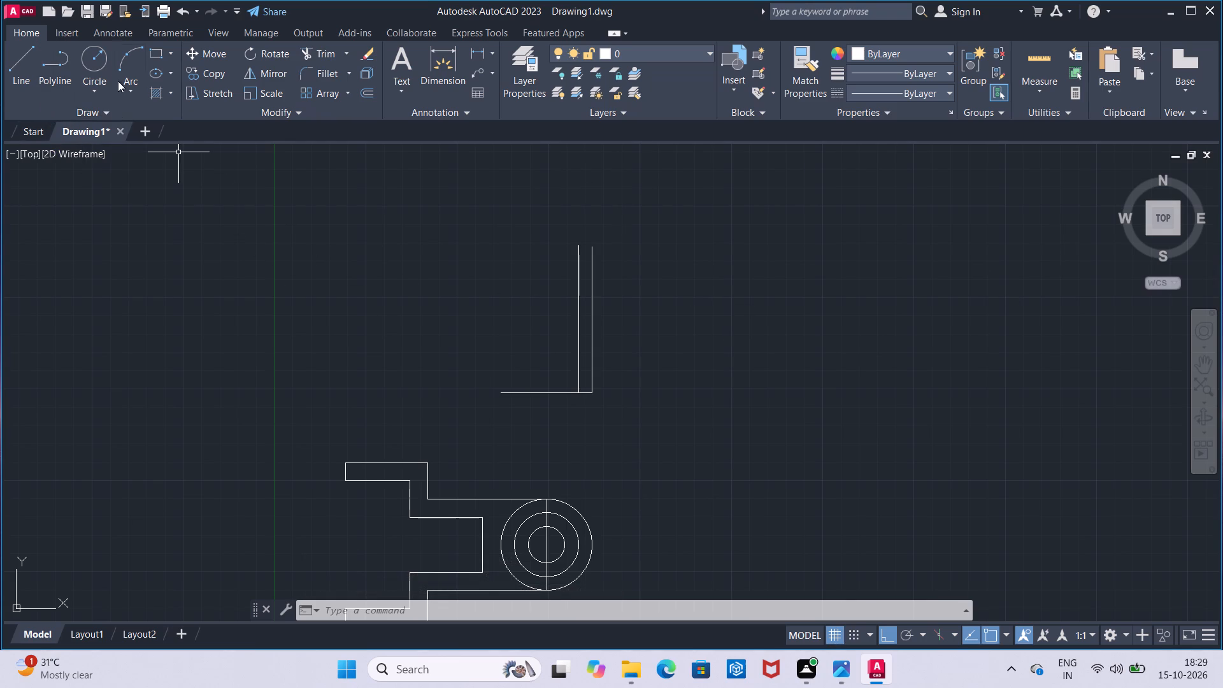
Draw a 16 mm vertical line upward from the upper end of the inner vertical line.
left_click(29, 84)
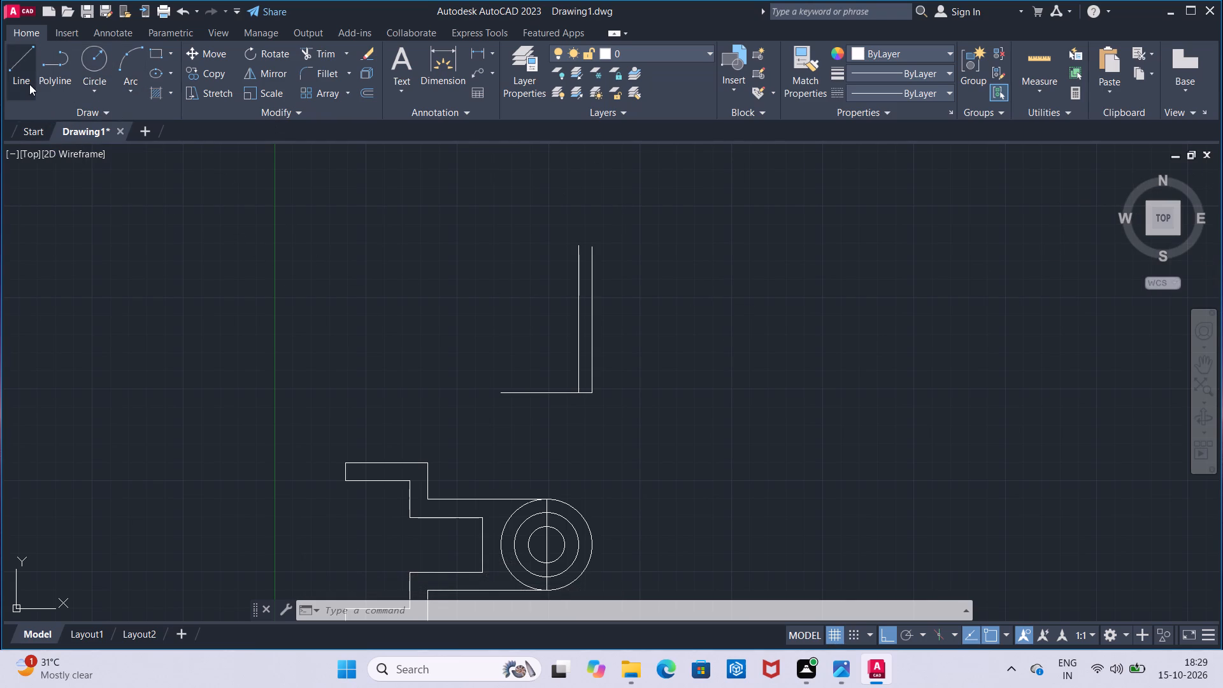
left_click(574, 241)
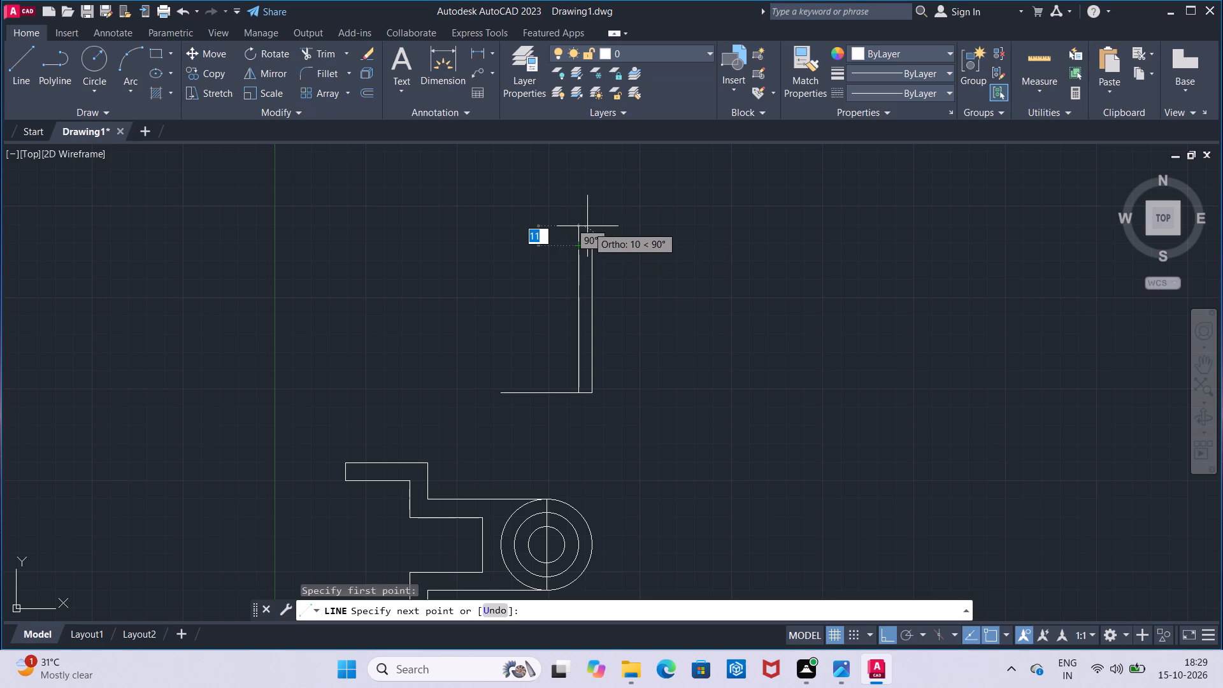
type("16")
key("Return")
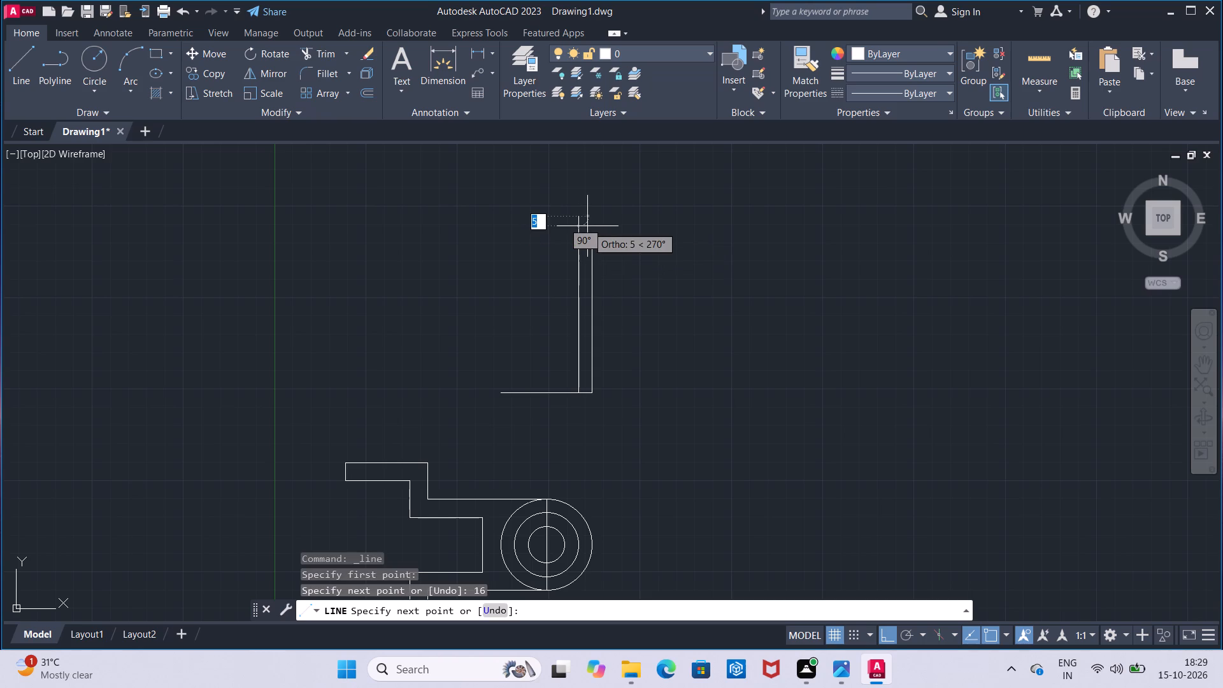
key("Escape")
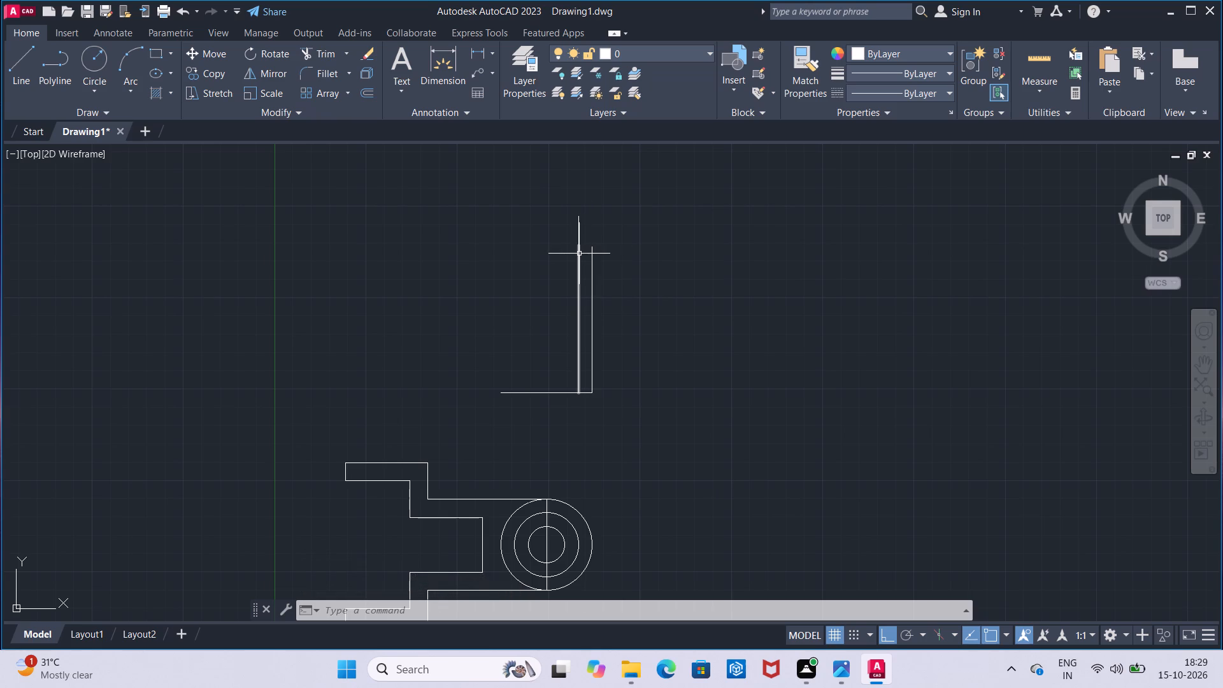
Erase the long inner vertical line between the base line and the 16 mm line.
left_click(578, 254)
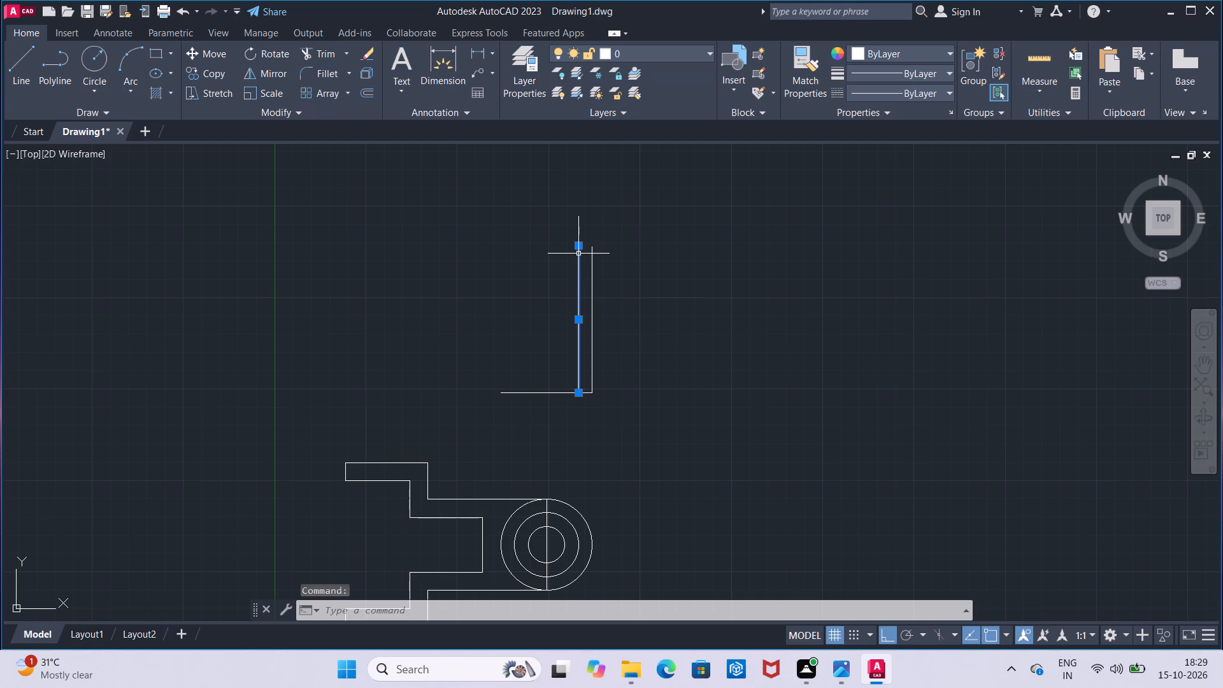
key("Delete")
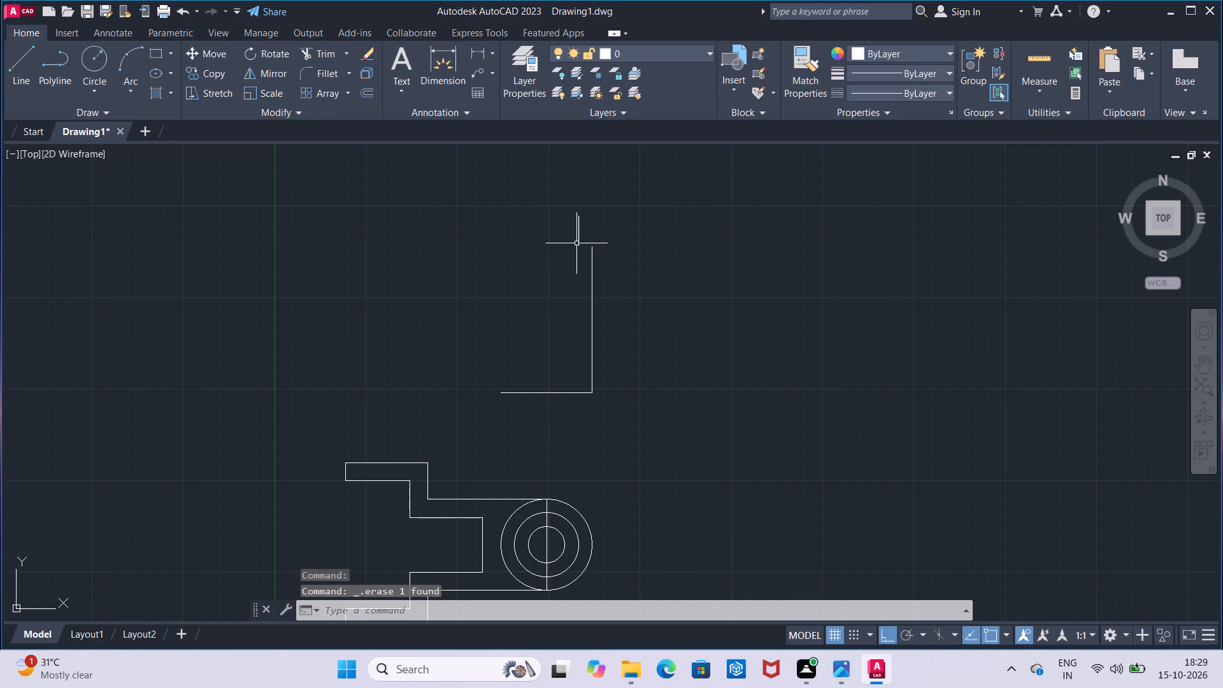
Draw a short horizontal line joining the upper end of the outer vertical line to the lower end of the 16 mm line.
left_click(580, 244)
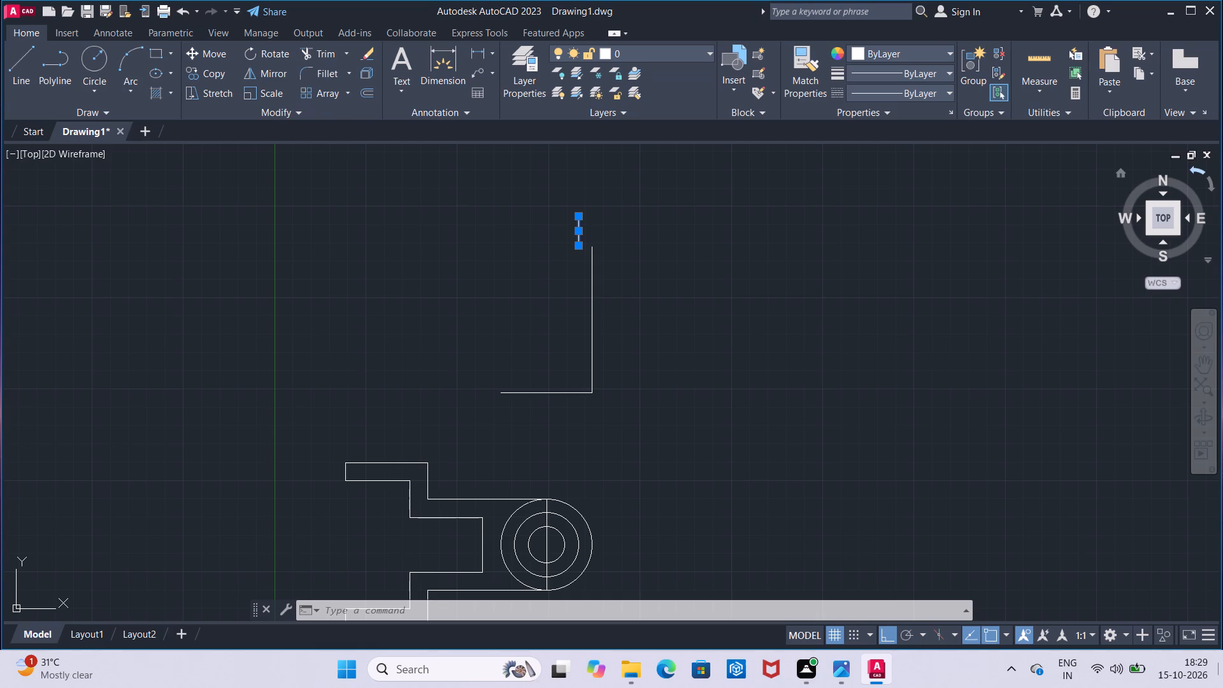
left_click(24, 71)
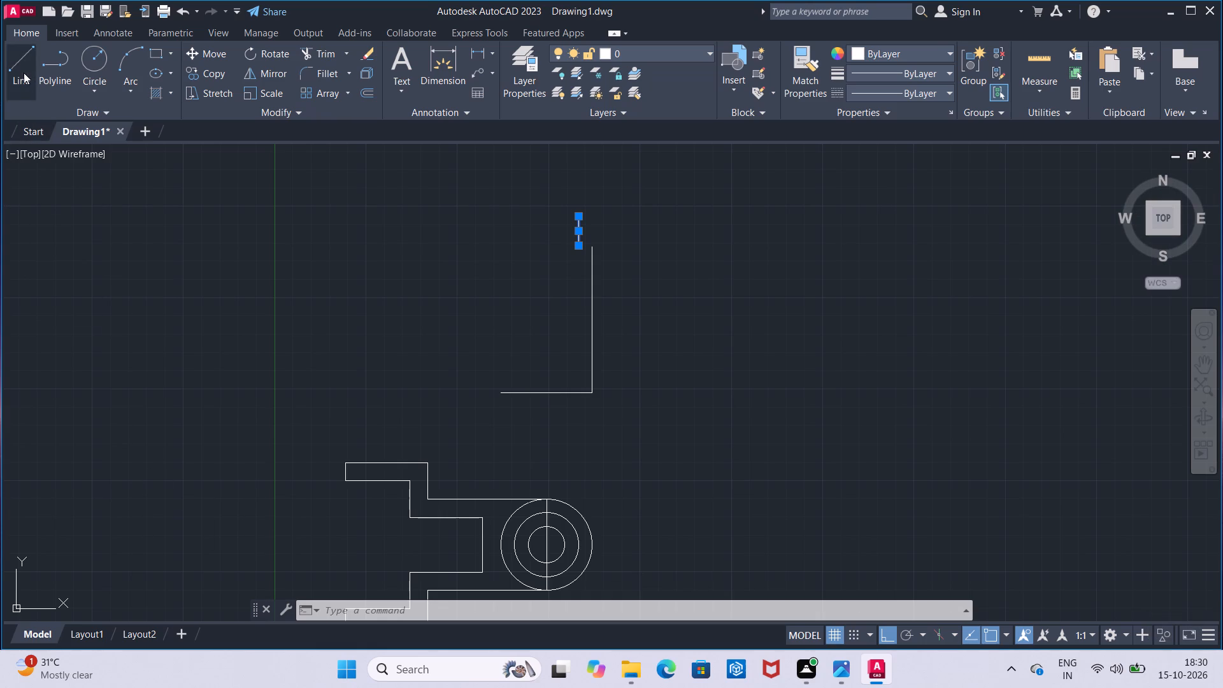
left_click(590, 250)
left_click(581, 250)
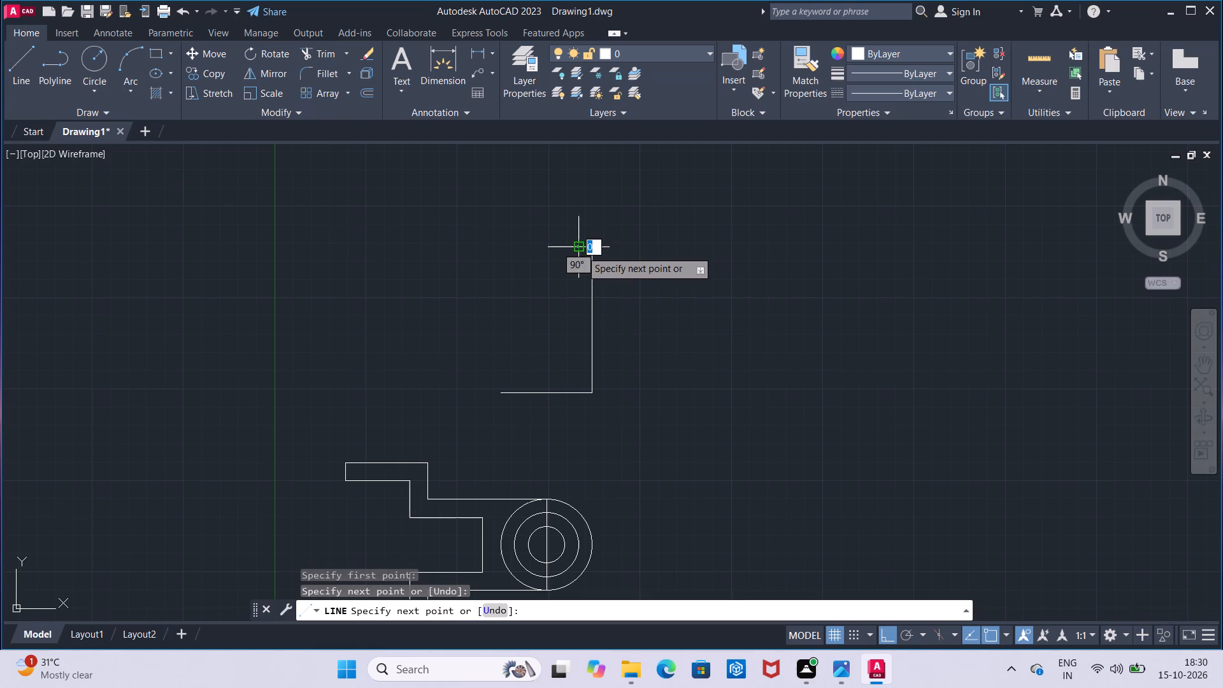
key("Escape")
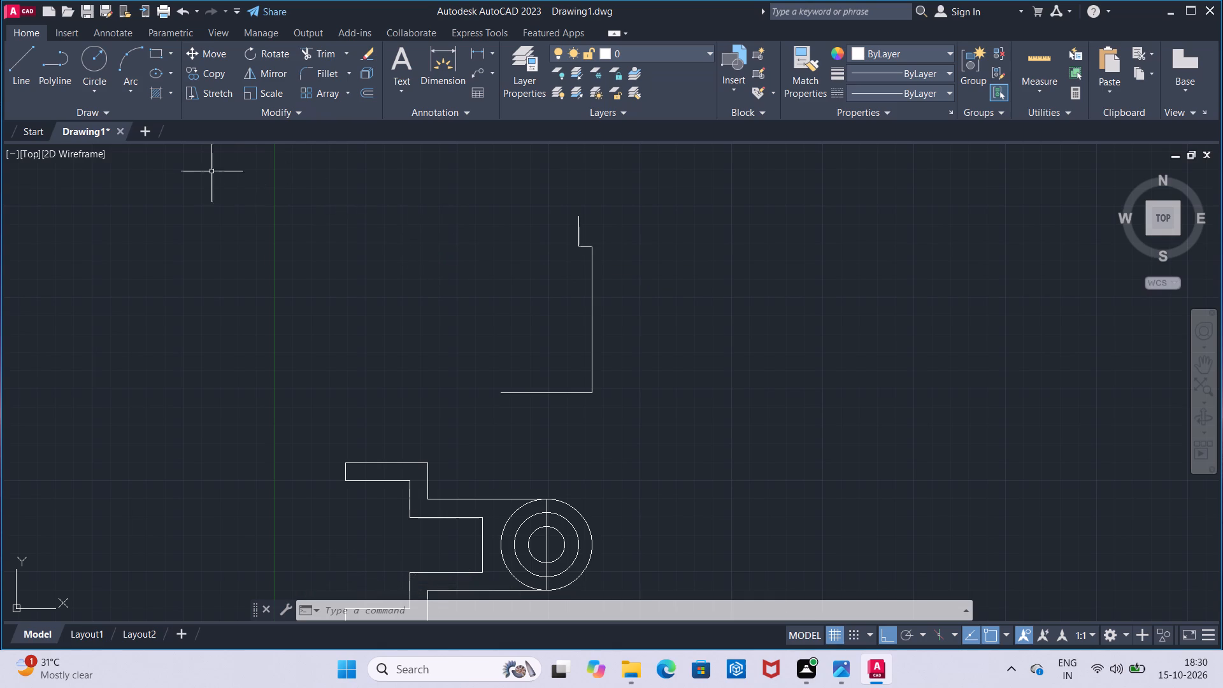
Draw a projection line from the innermost circle's right quadrant up to the base line of the upper view.
left_click(33, 87)
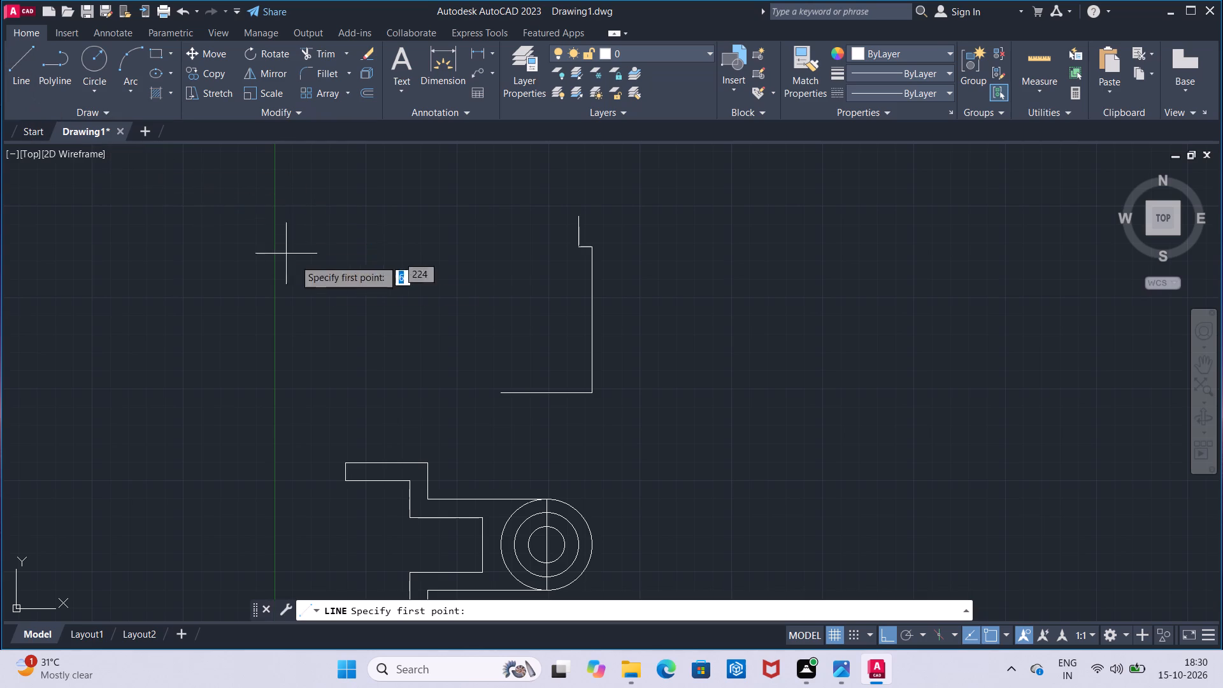
left_click(568, 549)
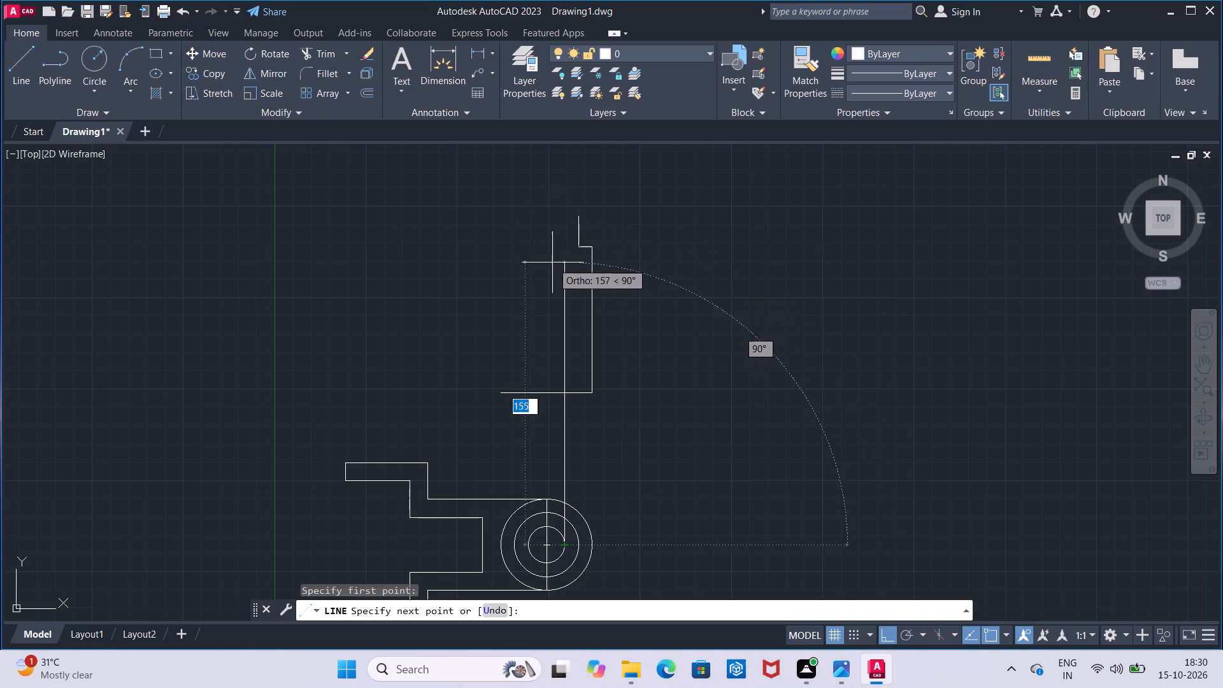
left_click(555, 392)
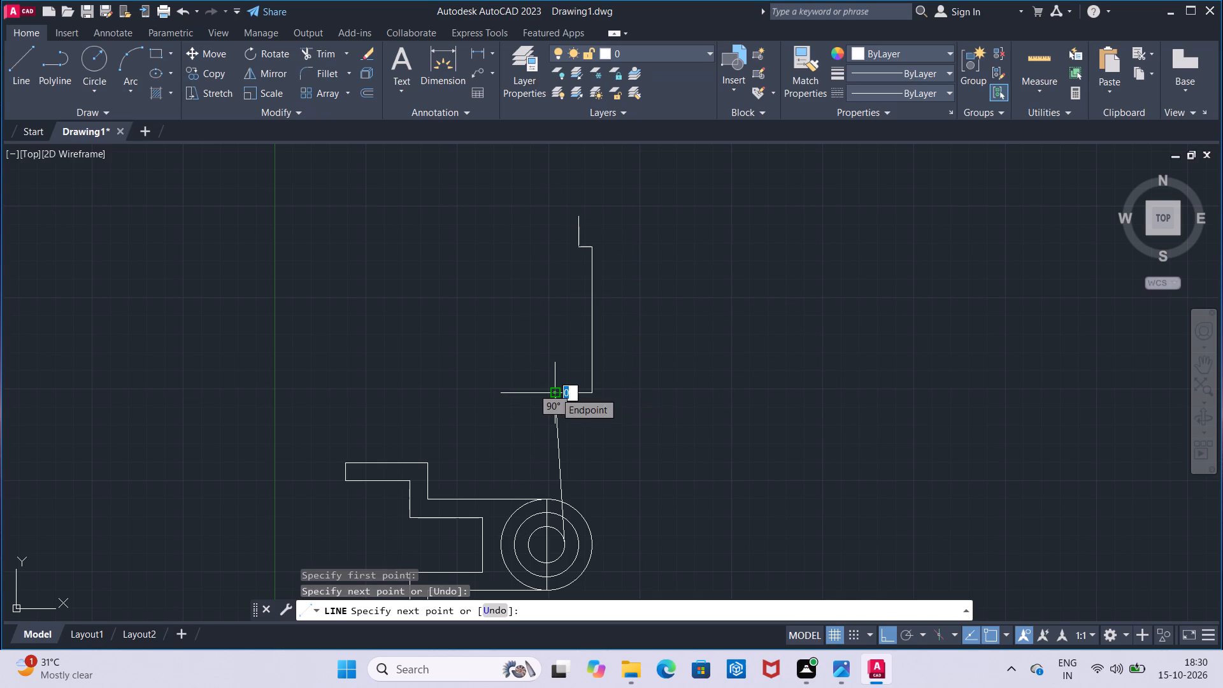
key("Escape")
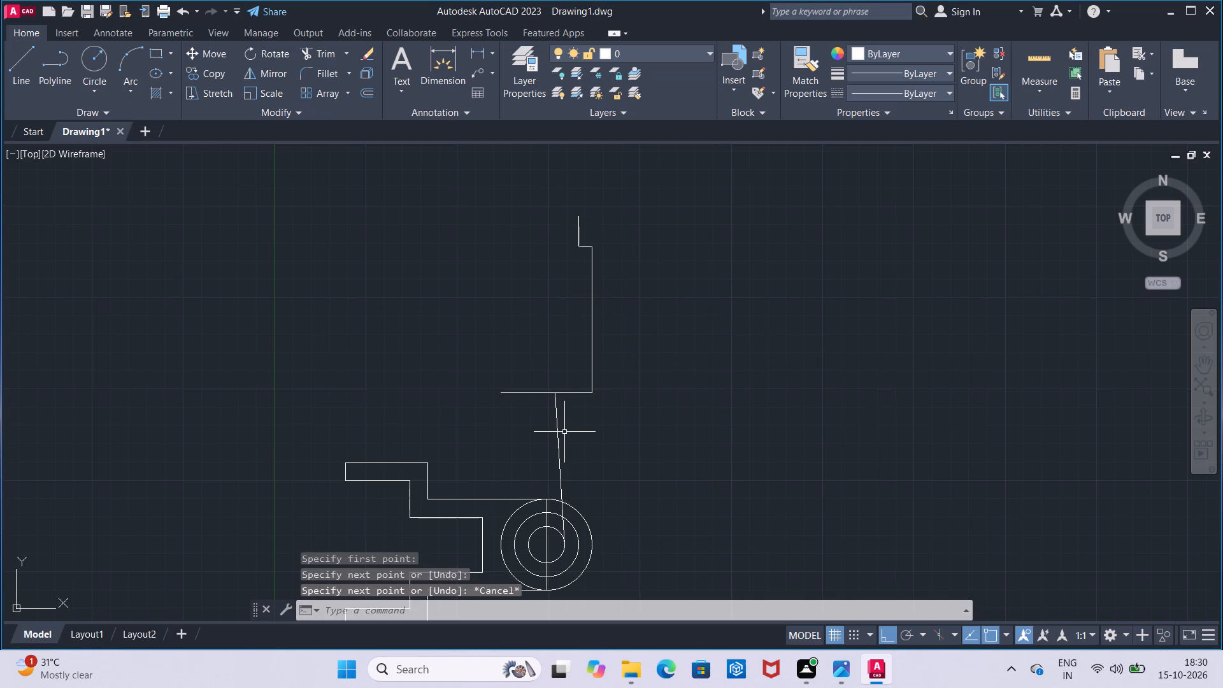
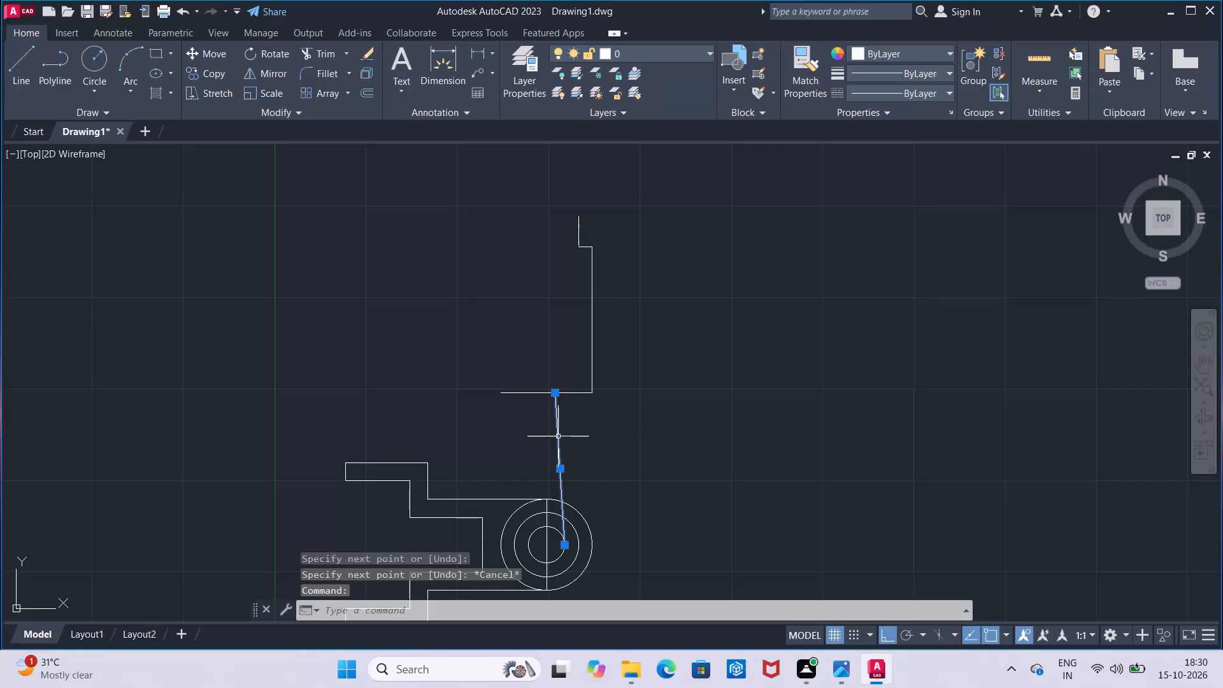
Erase the slanted projection line between the innermost circle and the base line of the upper view.
key("Delete")
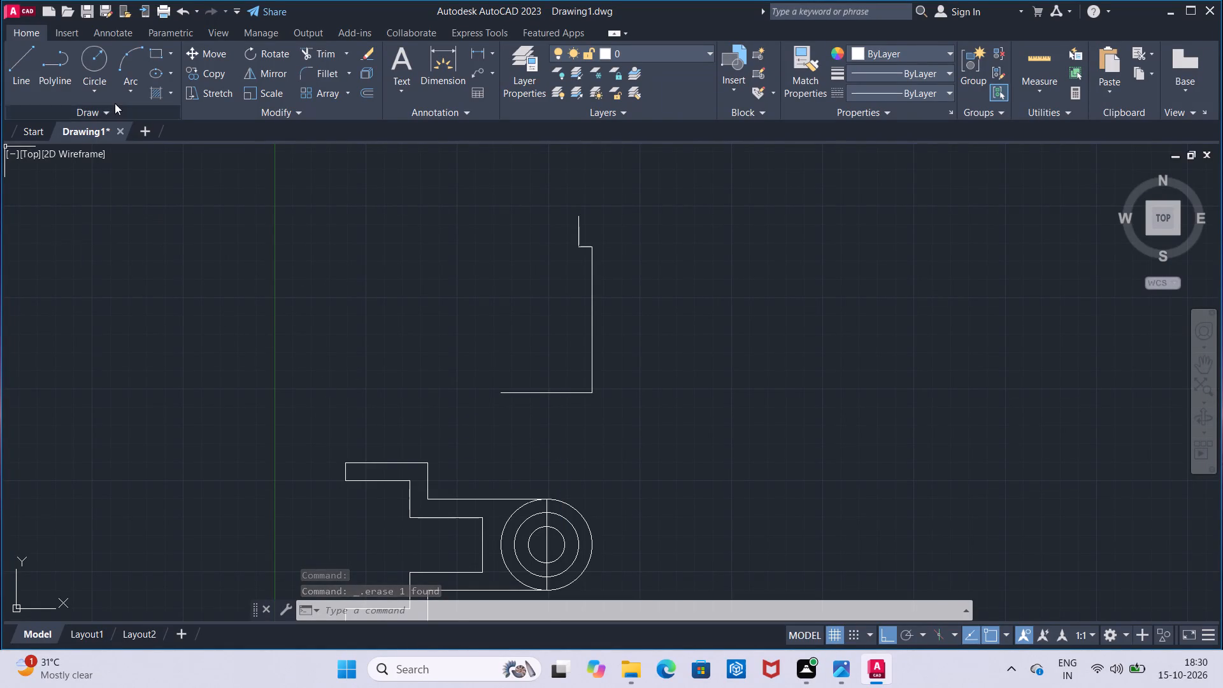
Draw a vertical projection line about 193 mm long from the innermost circle's right quadrant up past the top of the upper view.
left_click(20, 71)
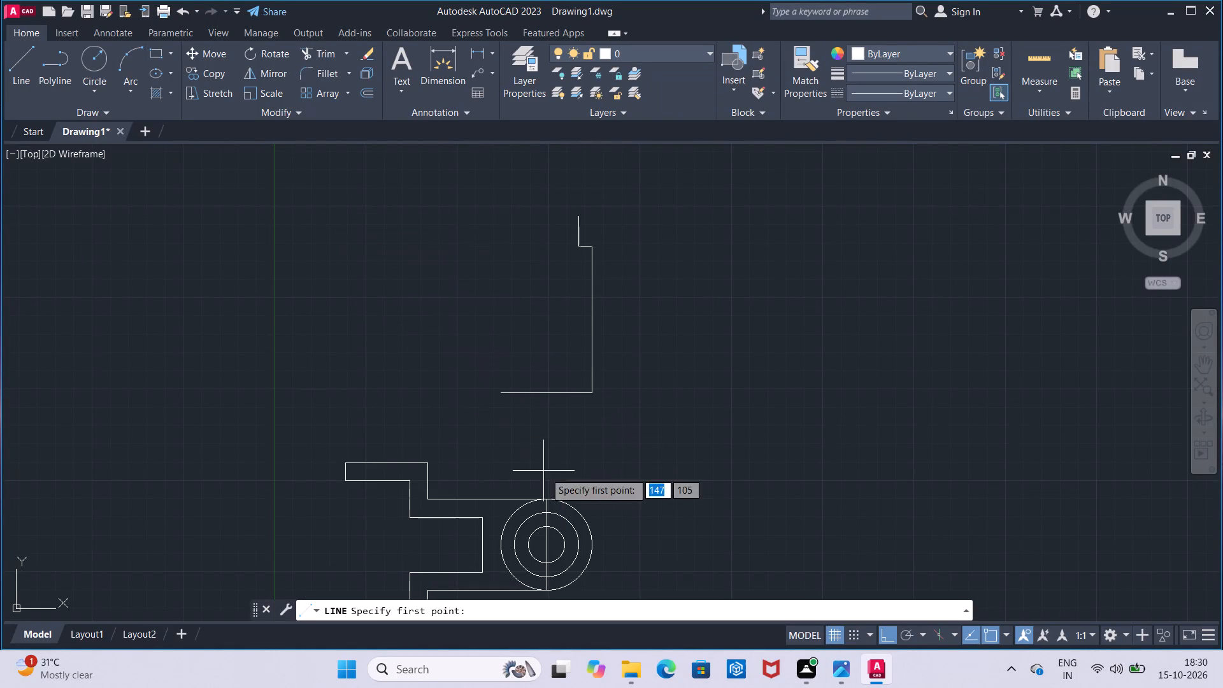
left_click(564, 541)
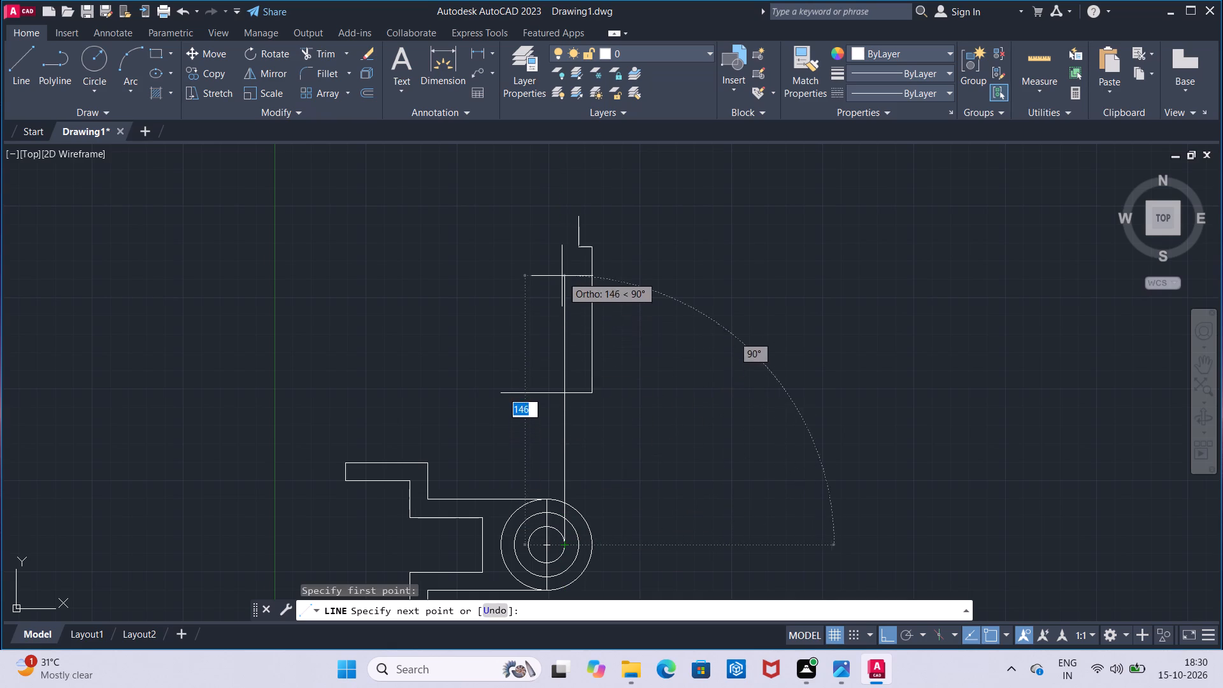
left_click(559, 193)
key("Escape")
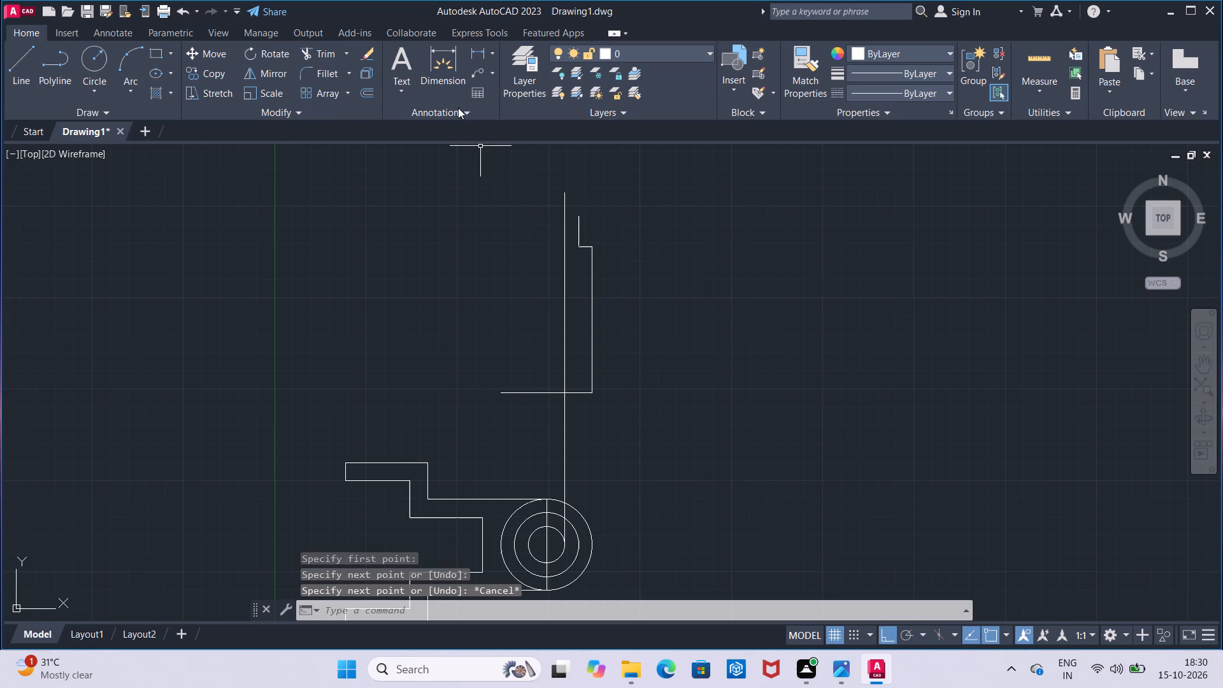
Draw a short horizontal line from the upper end of the 16 mm line to the vertical projection line.
left_click(34, 76)
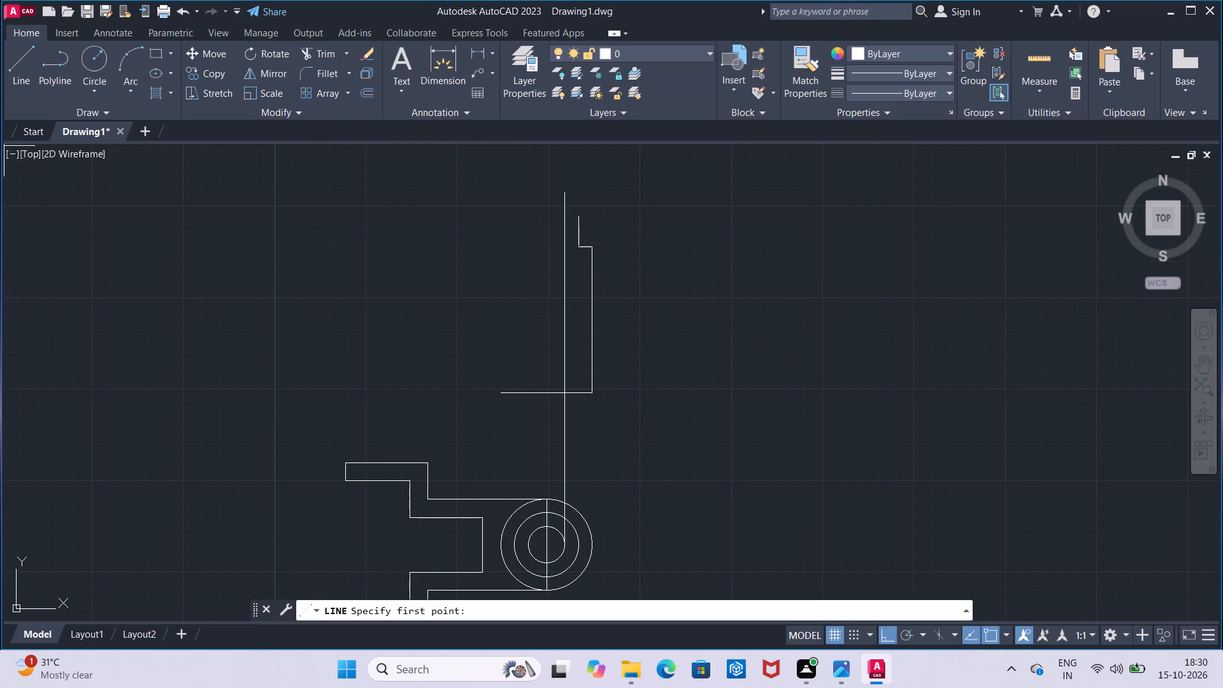
left_click(585, 215)
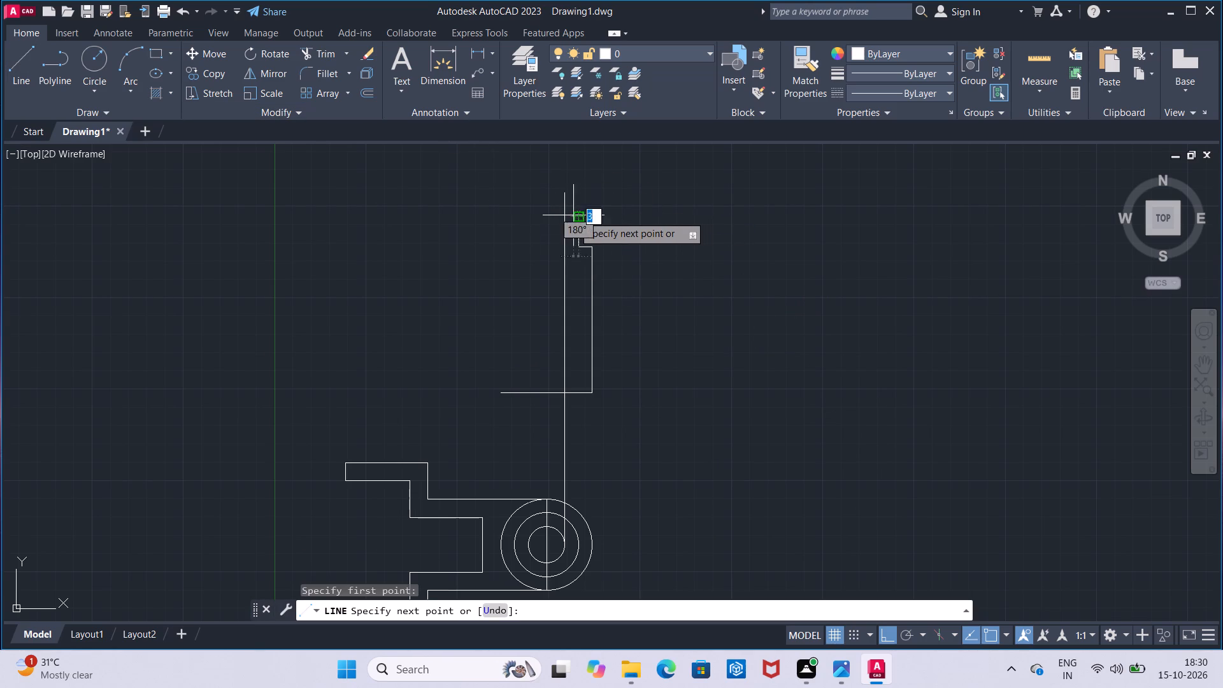
left_click(566, 215)
key("Escape")
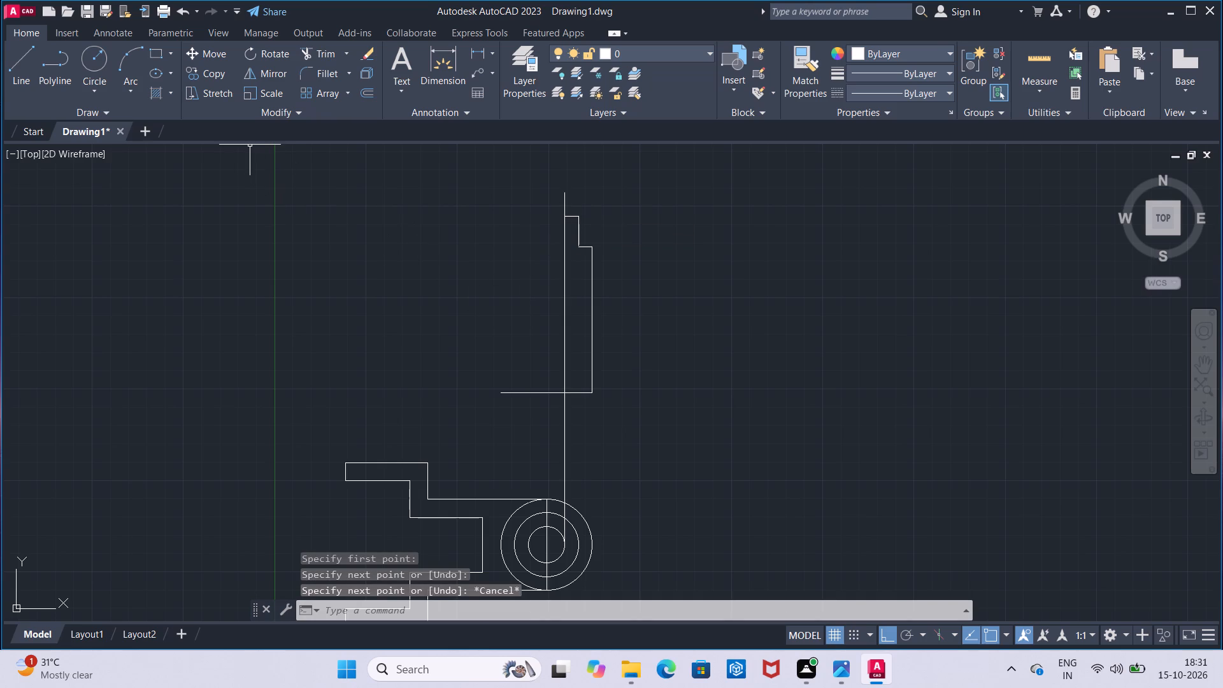
Trim the projection line below the upper view's base line and above its short top edge.
left_click(311, 62)
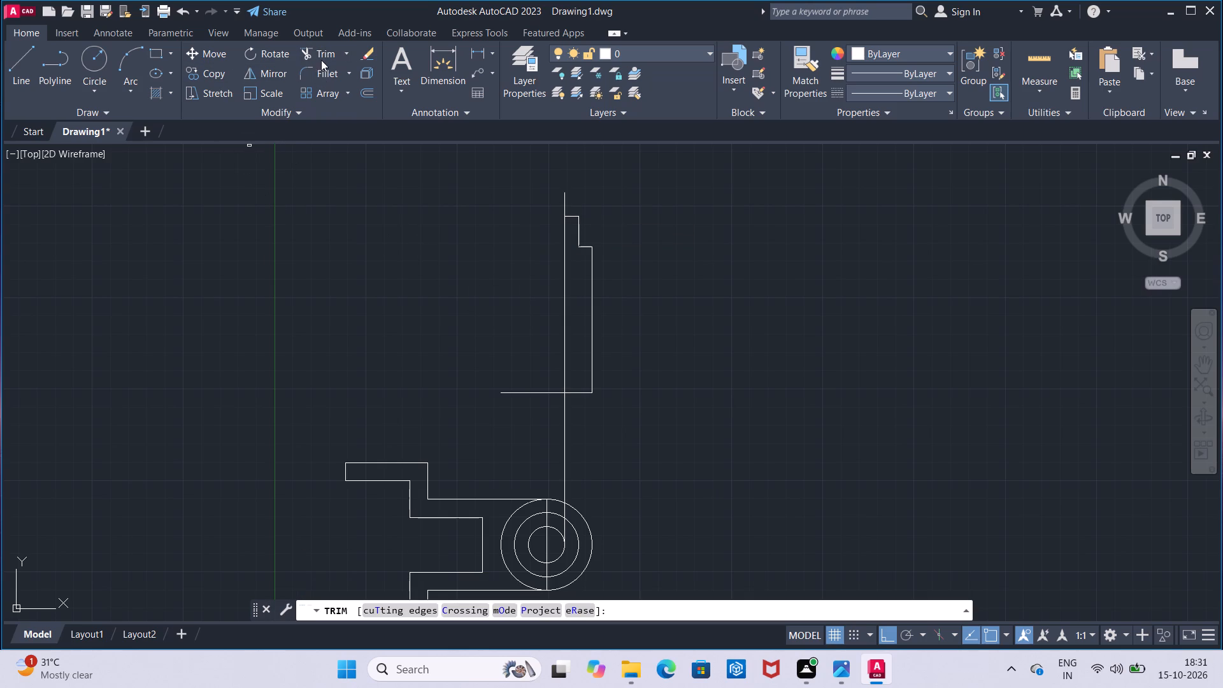
left_click(325, 54)
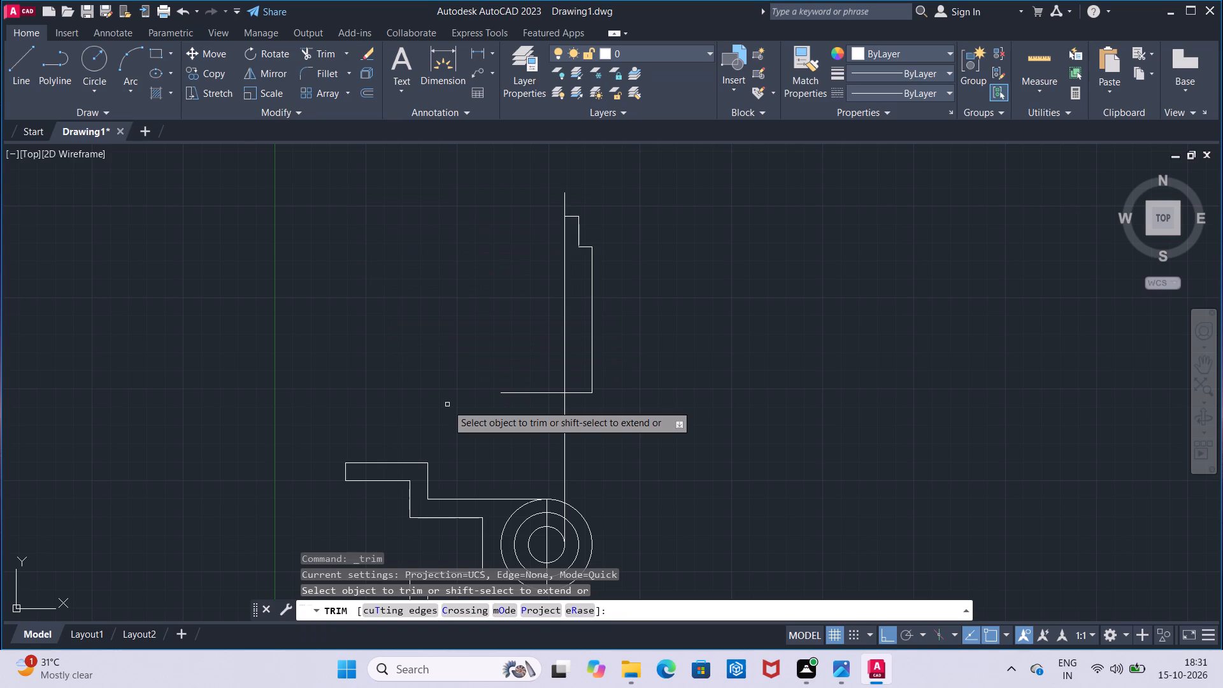
left_click_drag(447, 405, 493, 438)
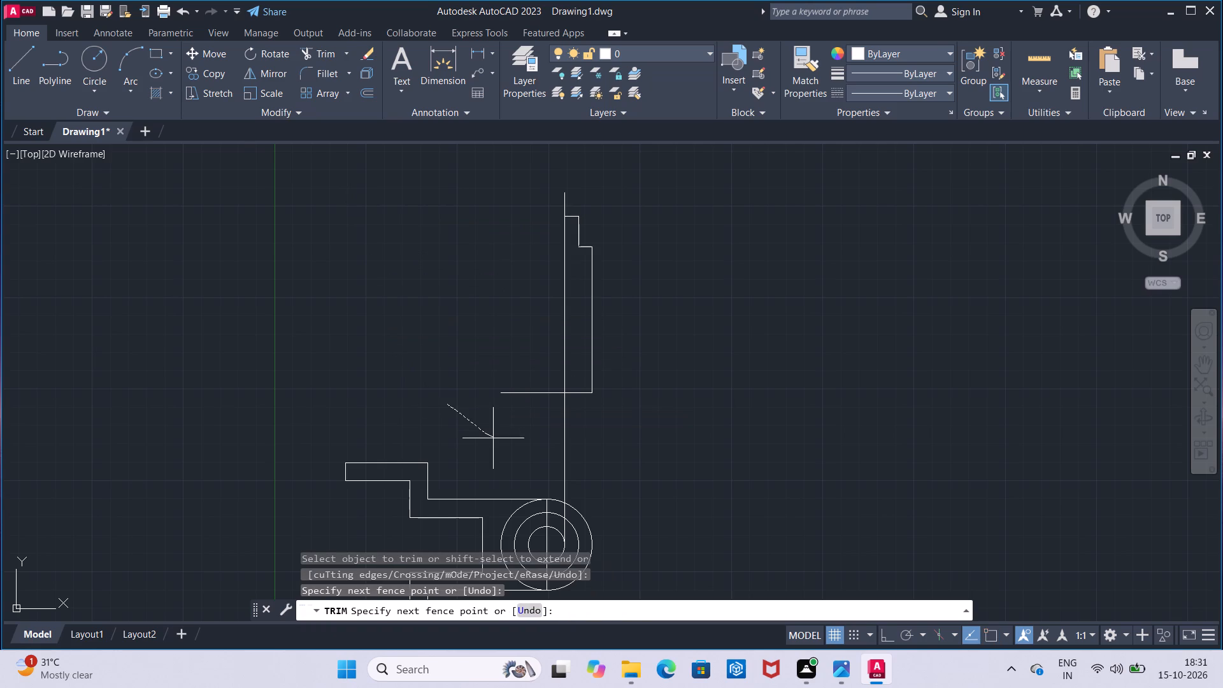
left_click_drag(493, 438, 584, 445)
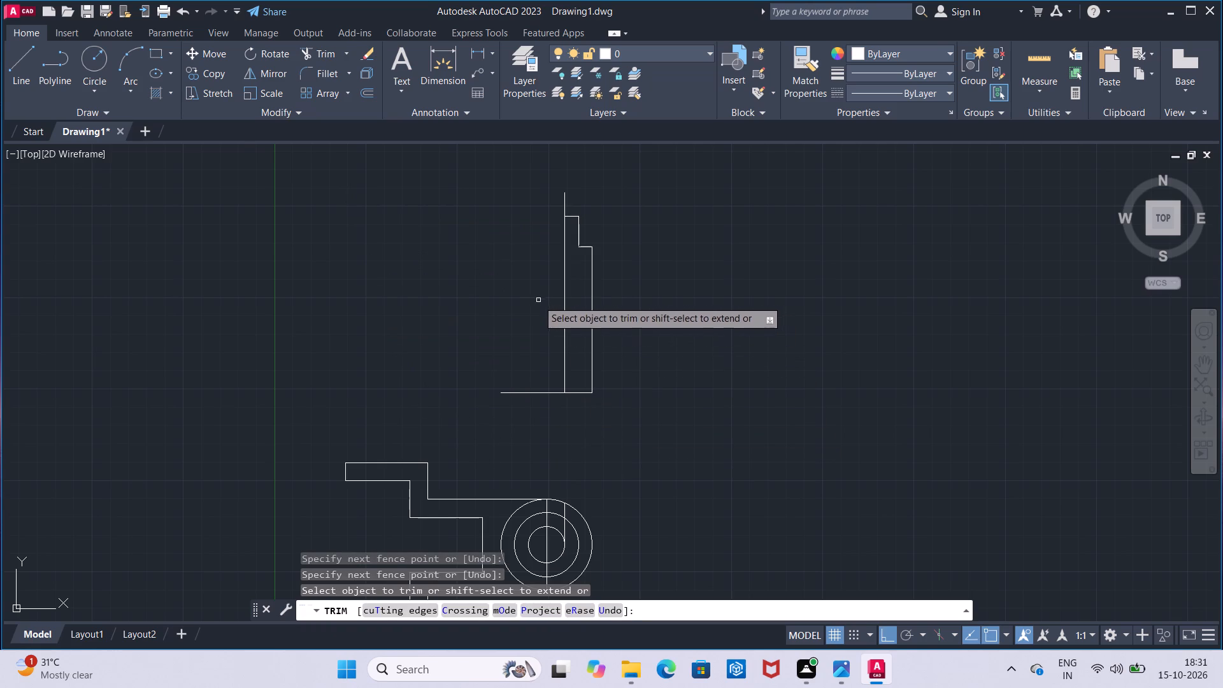
left_click(562, 201)
key("Escape")
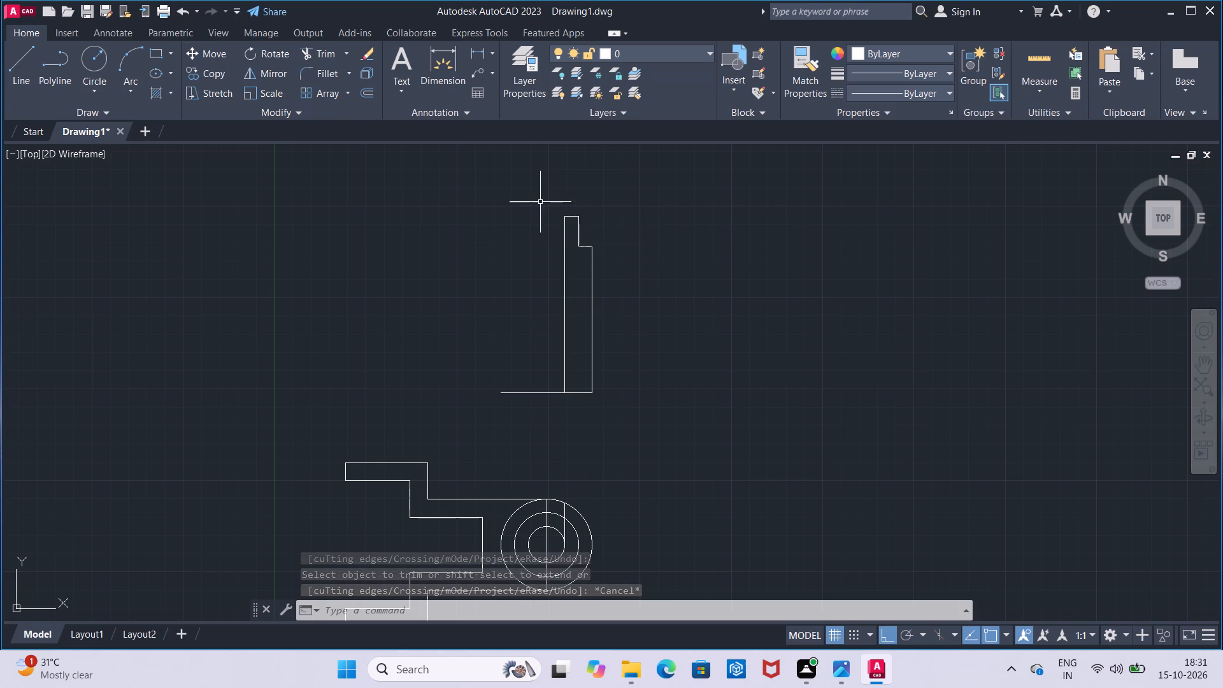
Draw a 20 mm line leftward from the top of the inner vertical line, continued by a 96 mm line down to the base line.
left_click(23, 88)
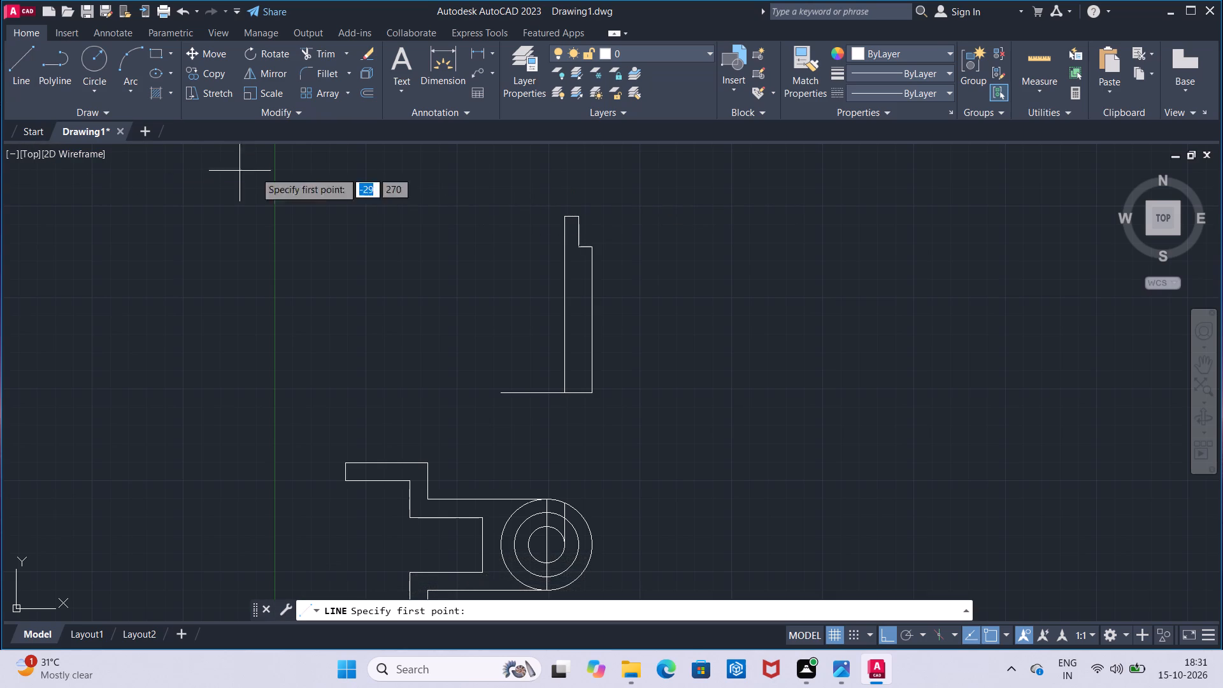
left_click(565, 217)
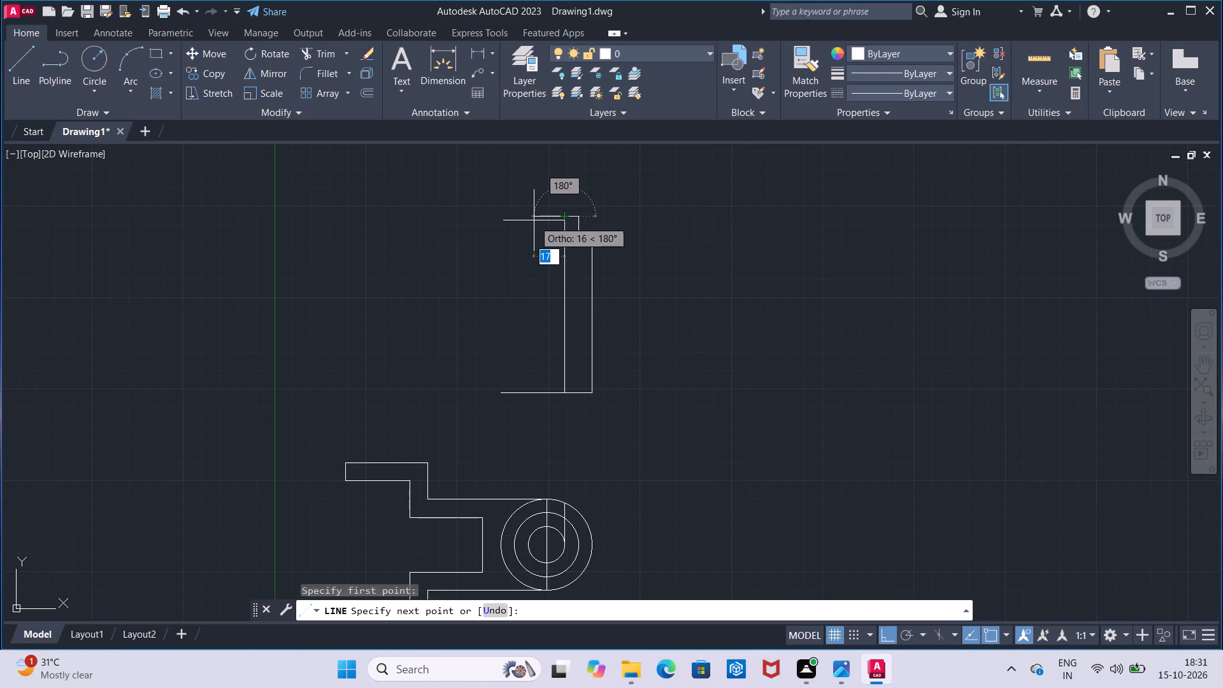
type("20")
key("Return")
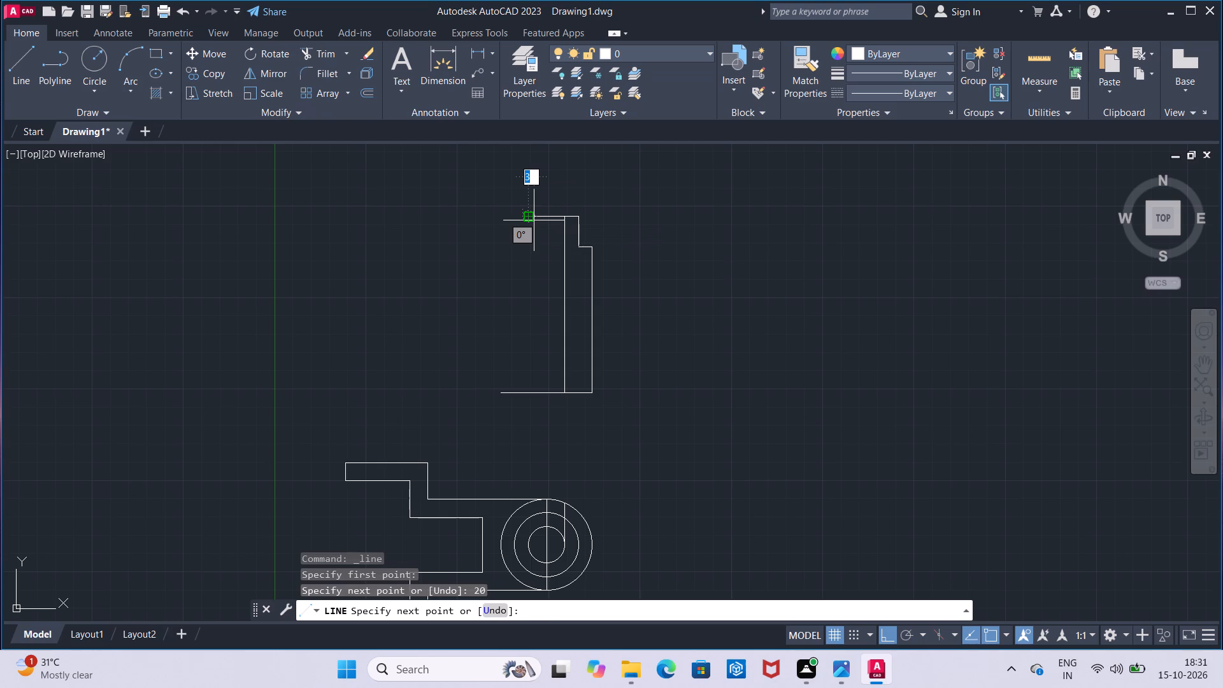
left_click(534, 220)
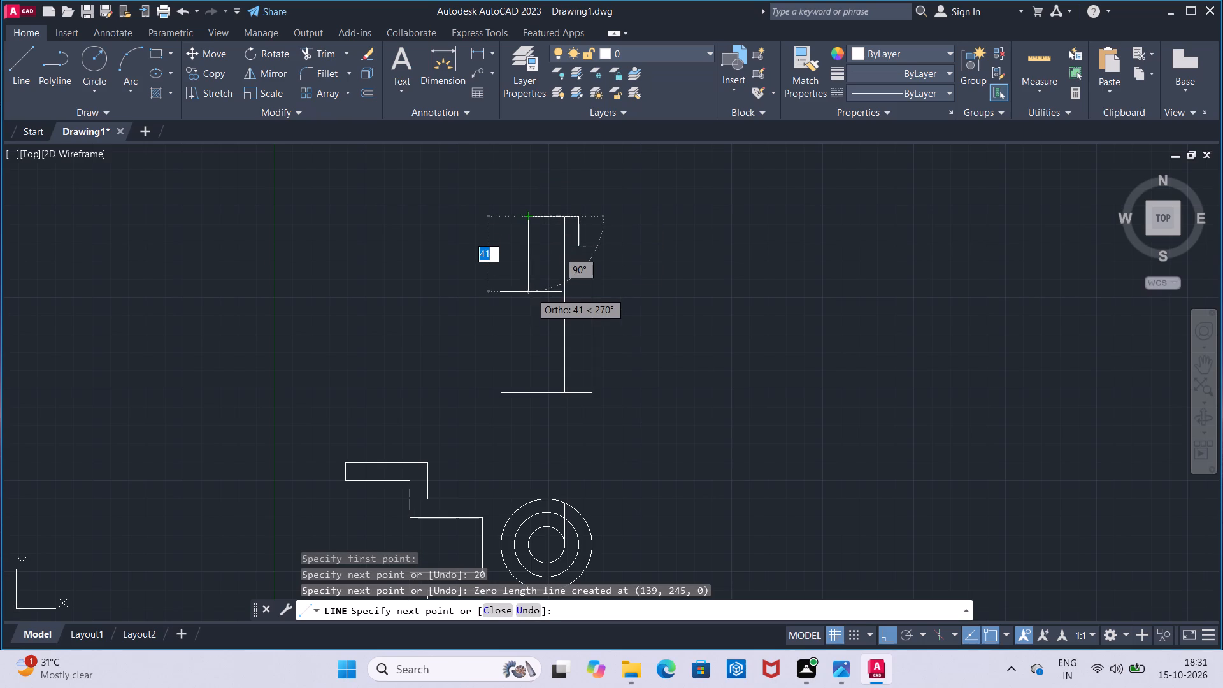
type("96")
key("Return")
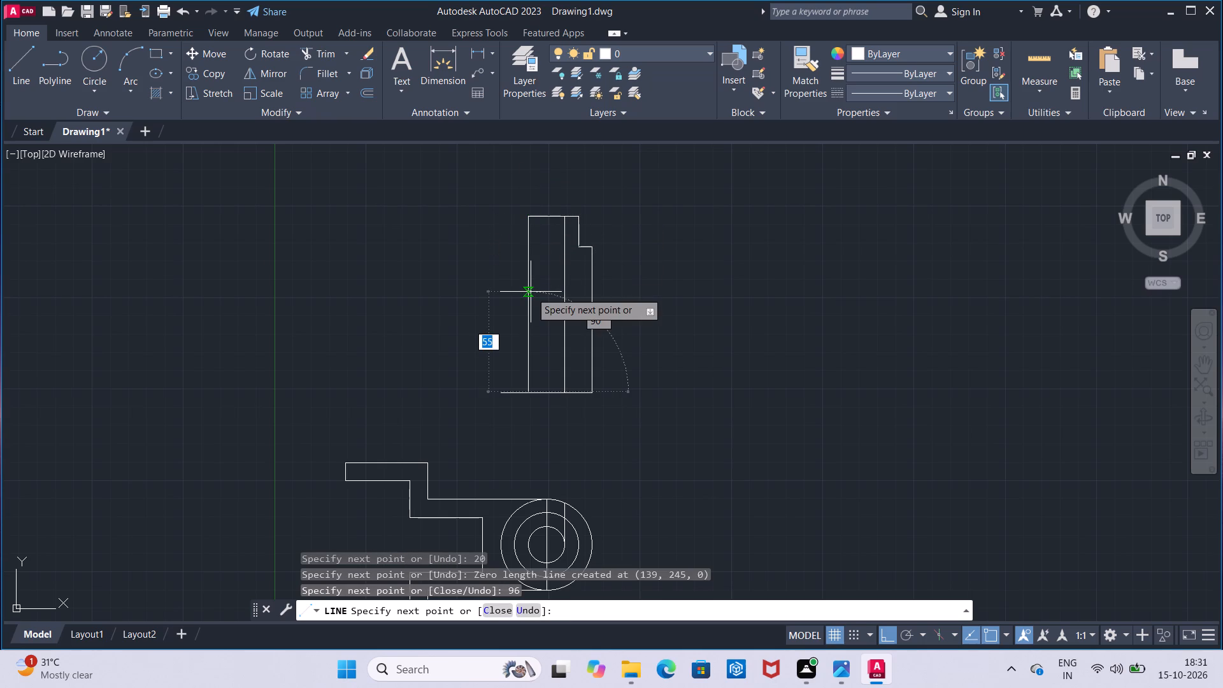
key("Escape")
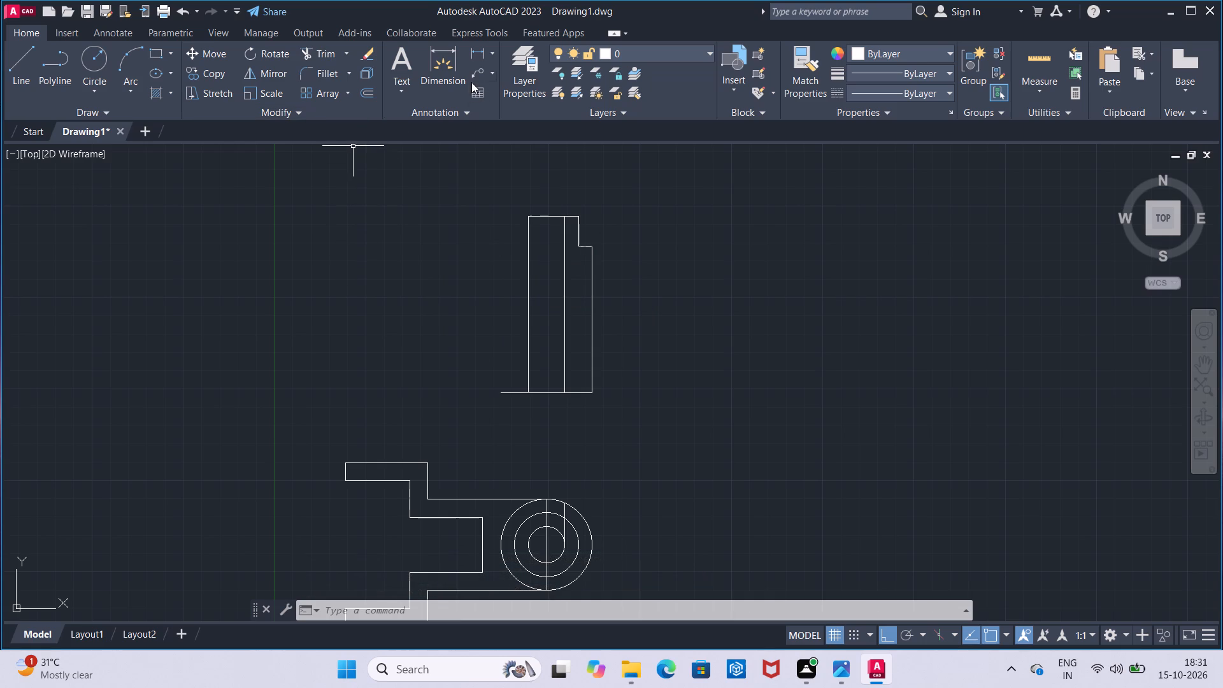
Check the widths of the right-hand step edge and the short top edge of the upper view with temporary linear dimensions.
left_click(478, 57)
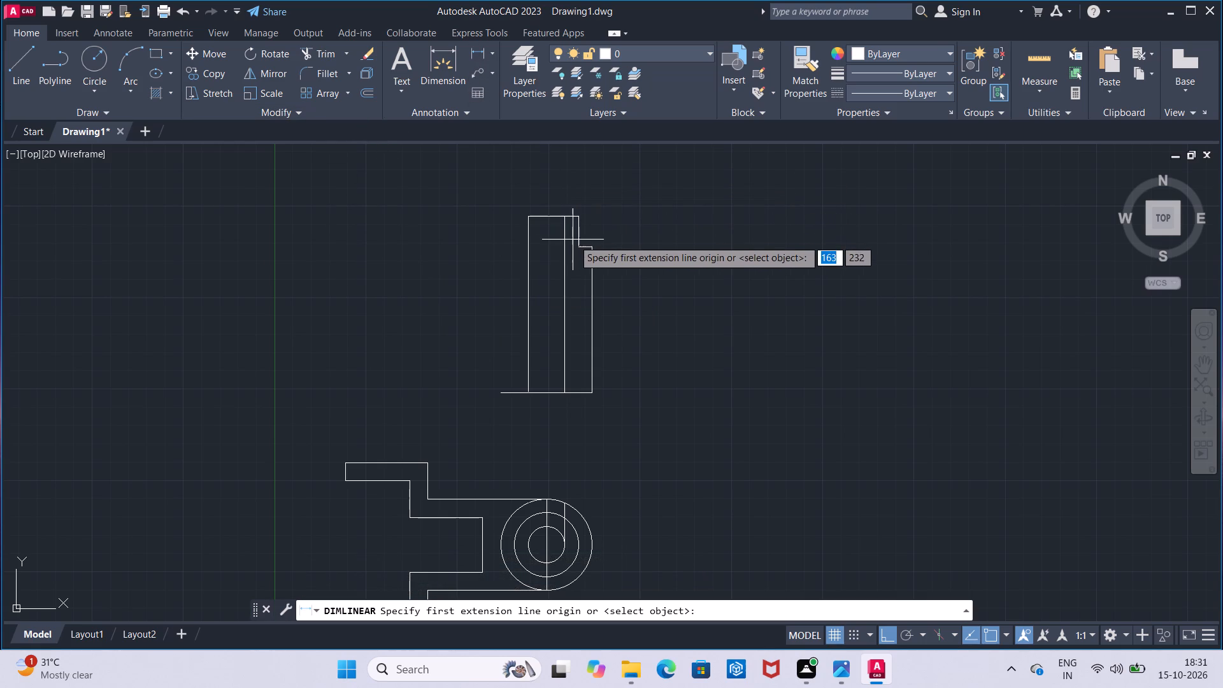
left_click(578, 249)
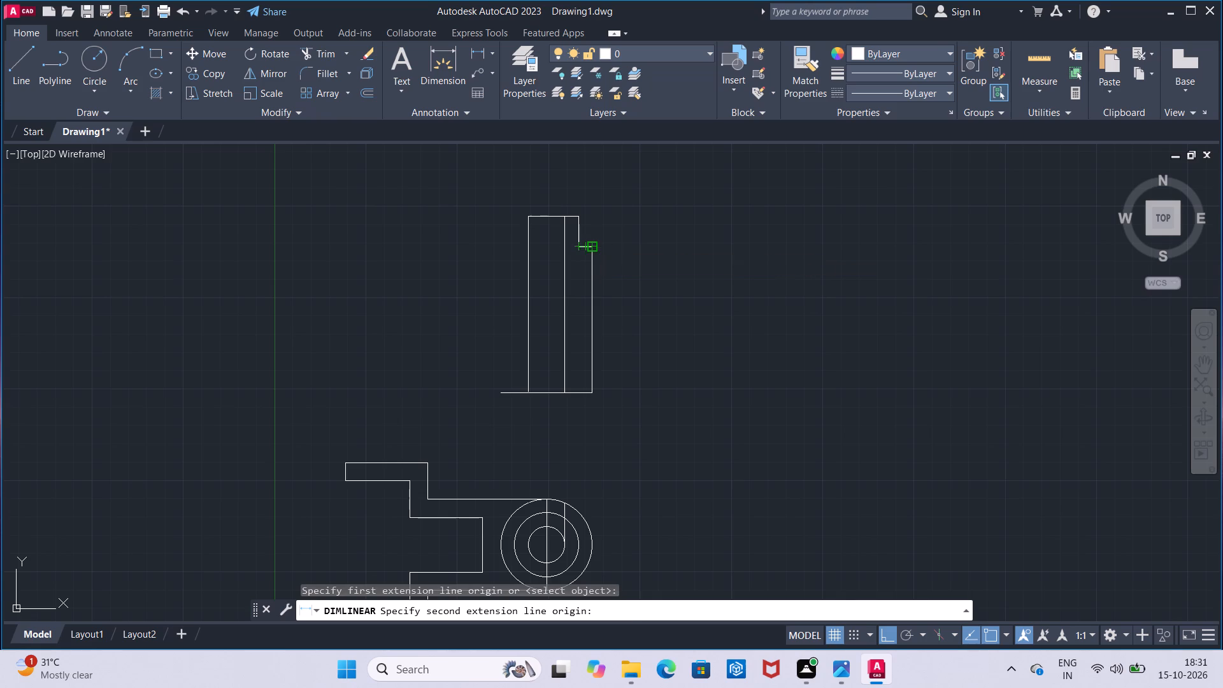
left_click(592, 245)
key("Escape")
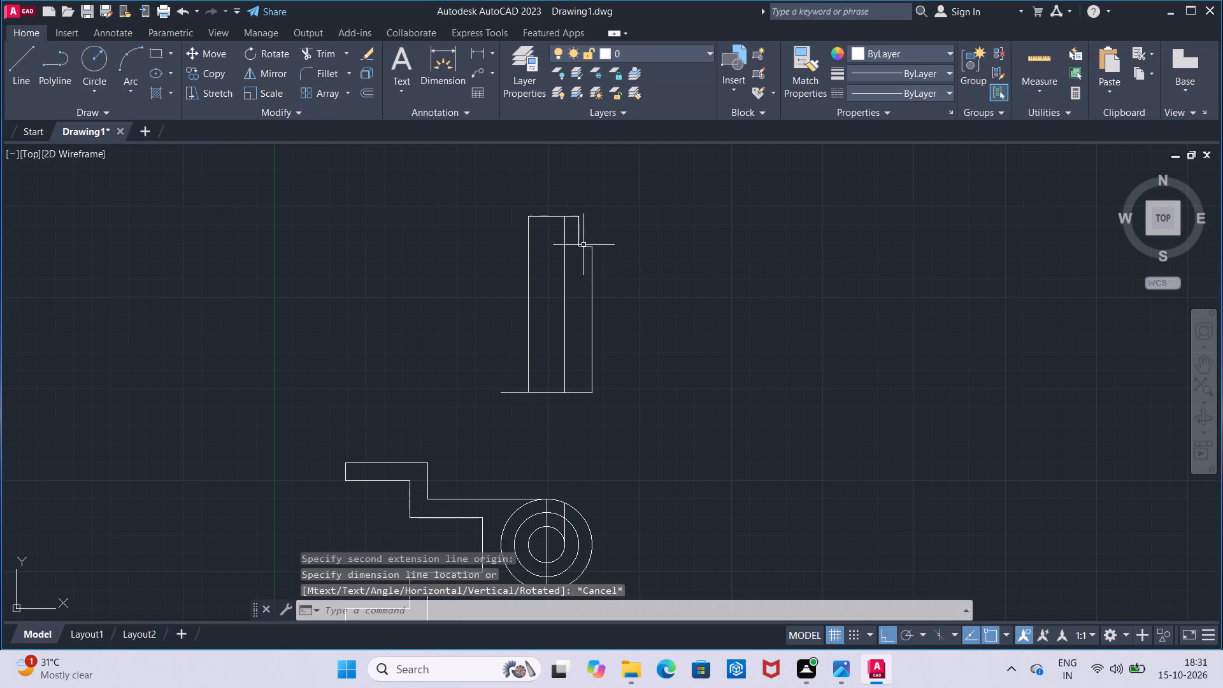
left_click(25, 96)
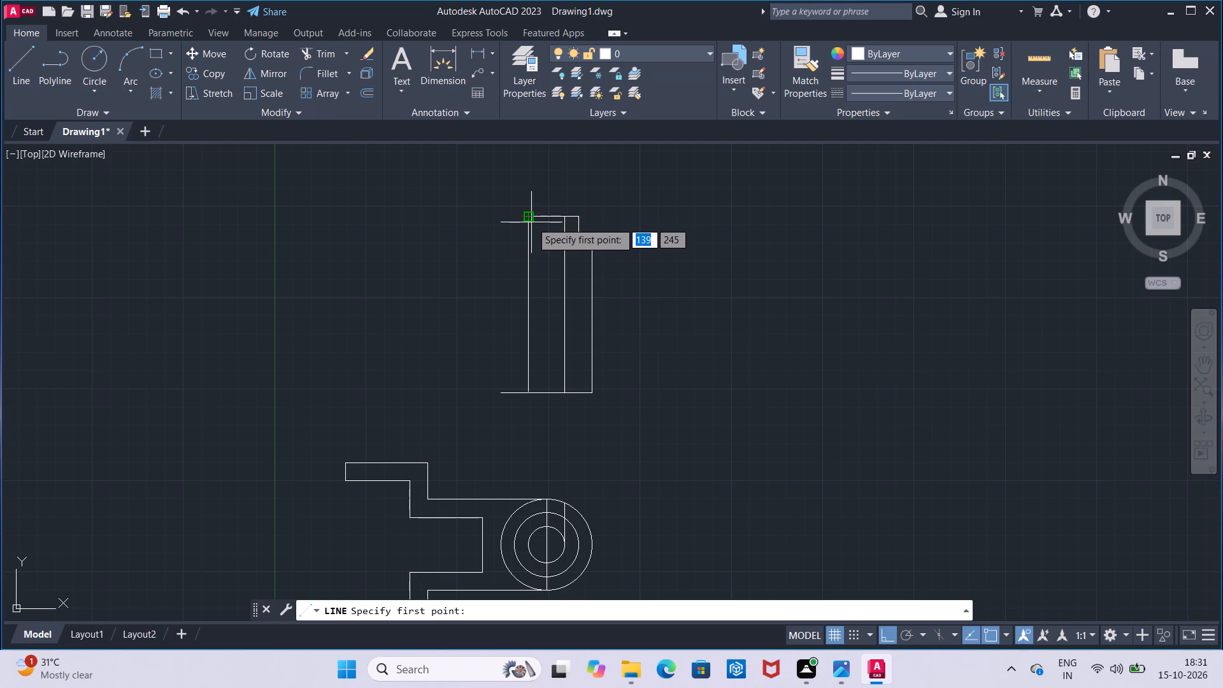
key("Escape")
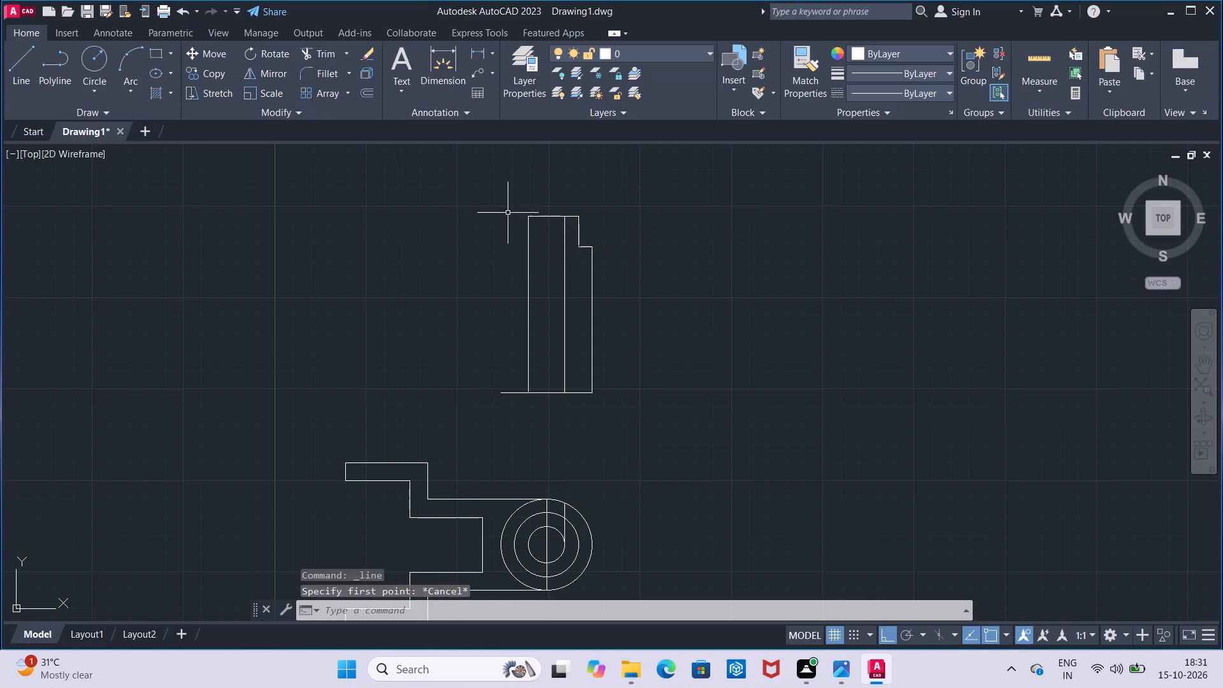
left_click(481, 57)
left_click(566, 211)
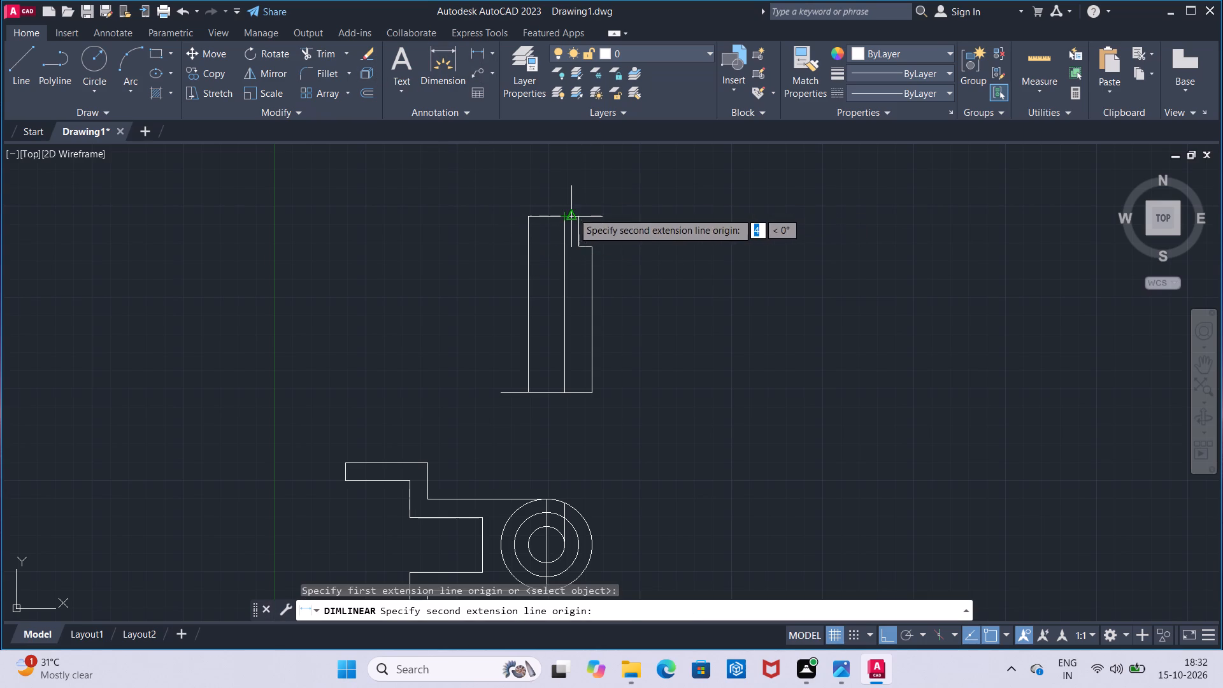
left_click(580, 212)
key("Escape")
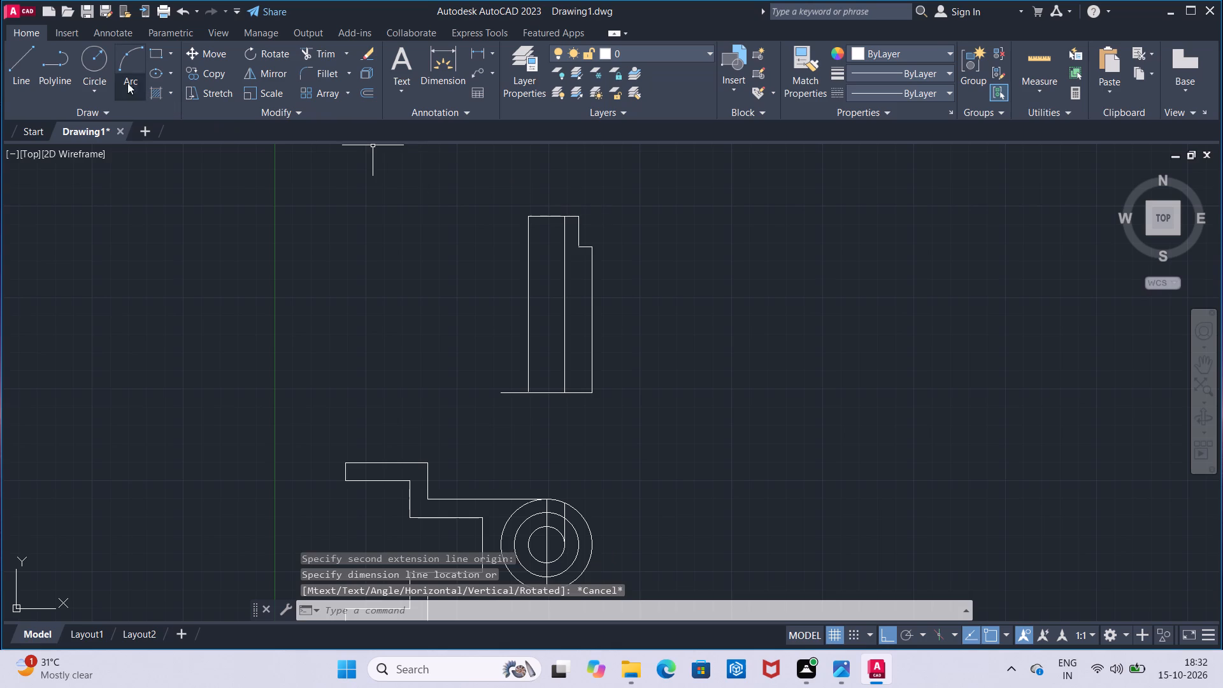
Draw the upper view's left step from the top-left corner: 8 mm left, 16 mm down and 8 mm left.
left_click(14, 80)
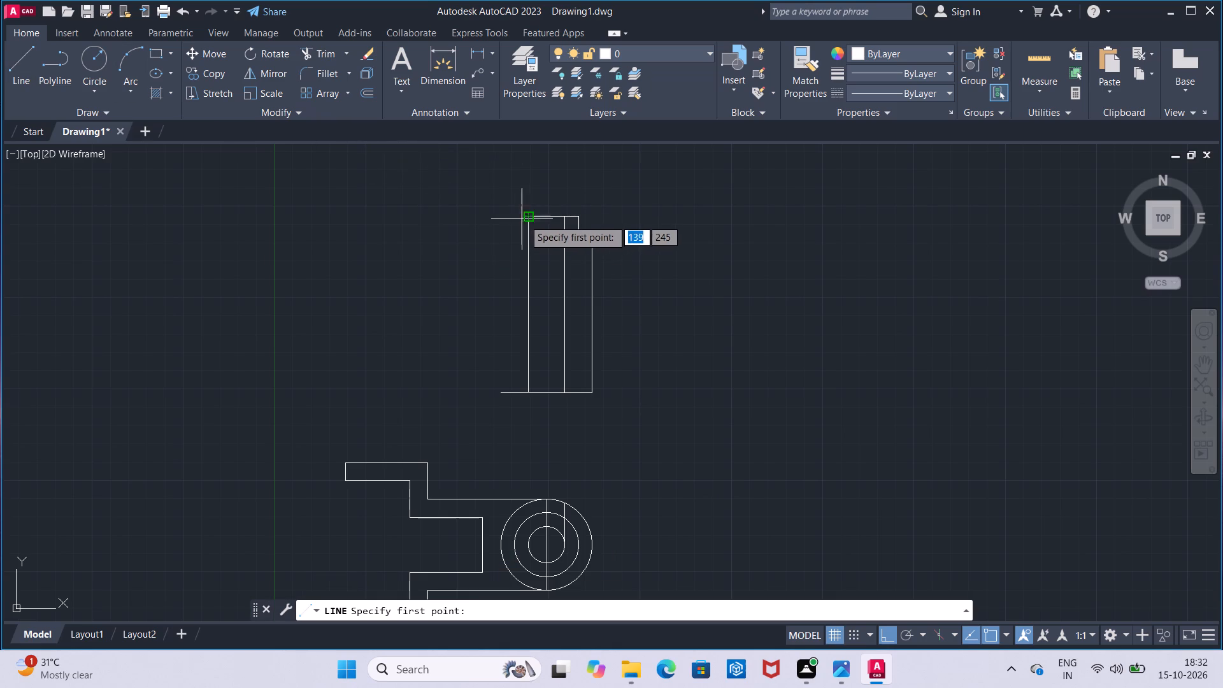
left_click(527, 219)
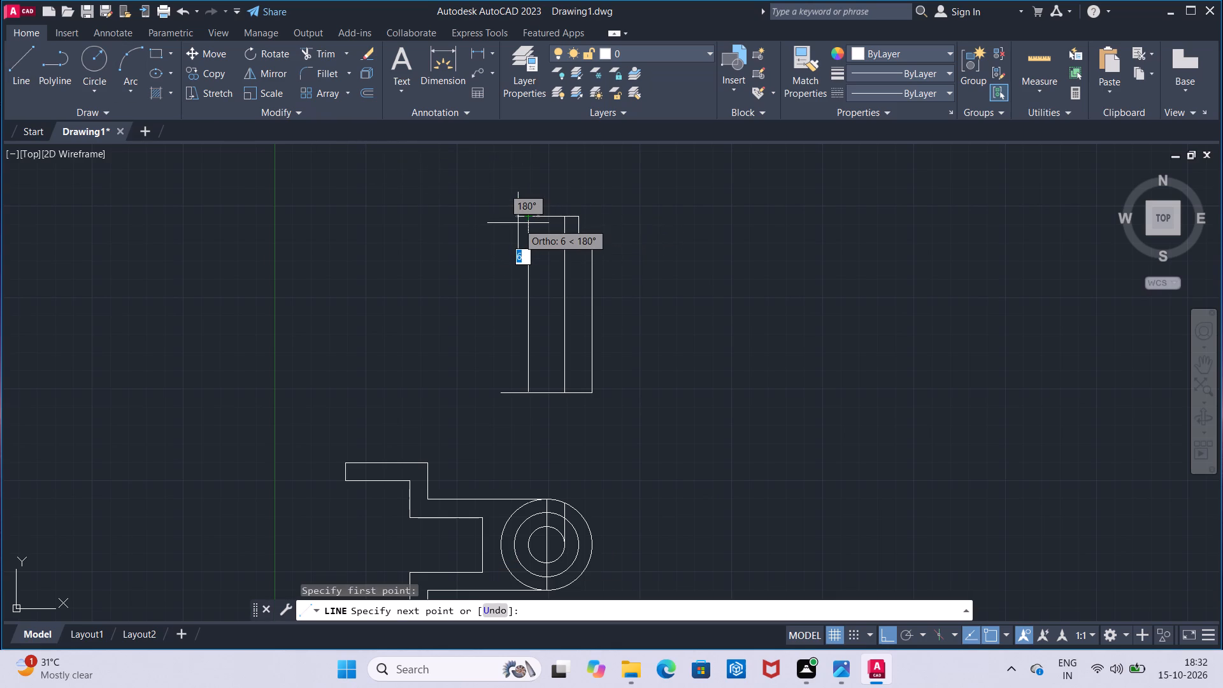
key("8")
key("Return")
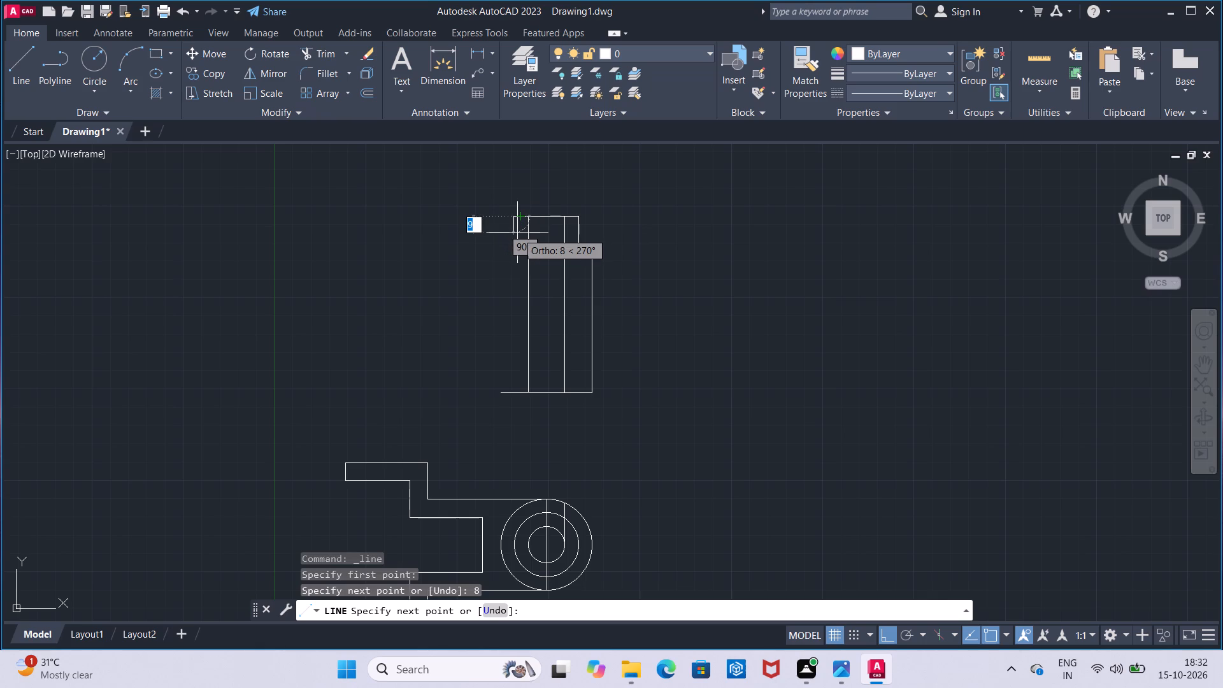
key("1")
key("6")
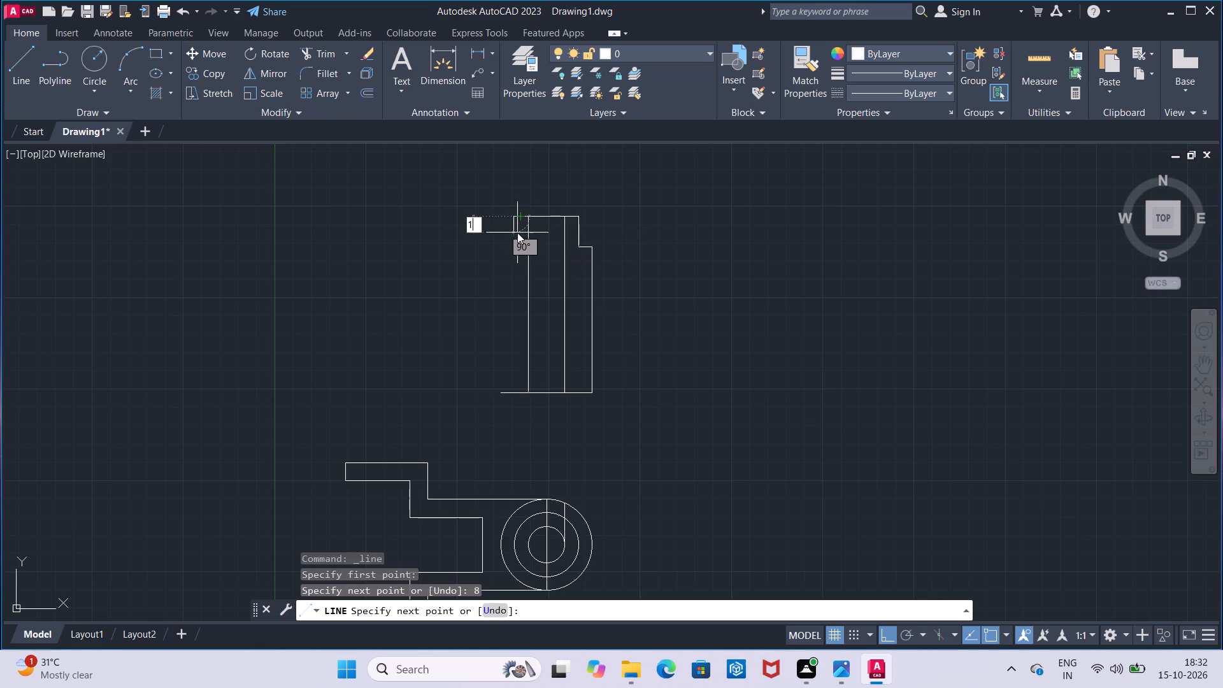
key("Return")
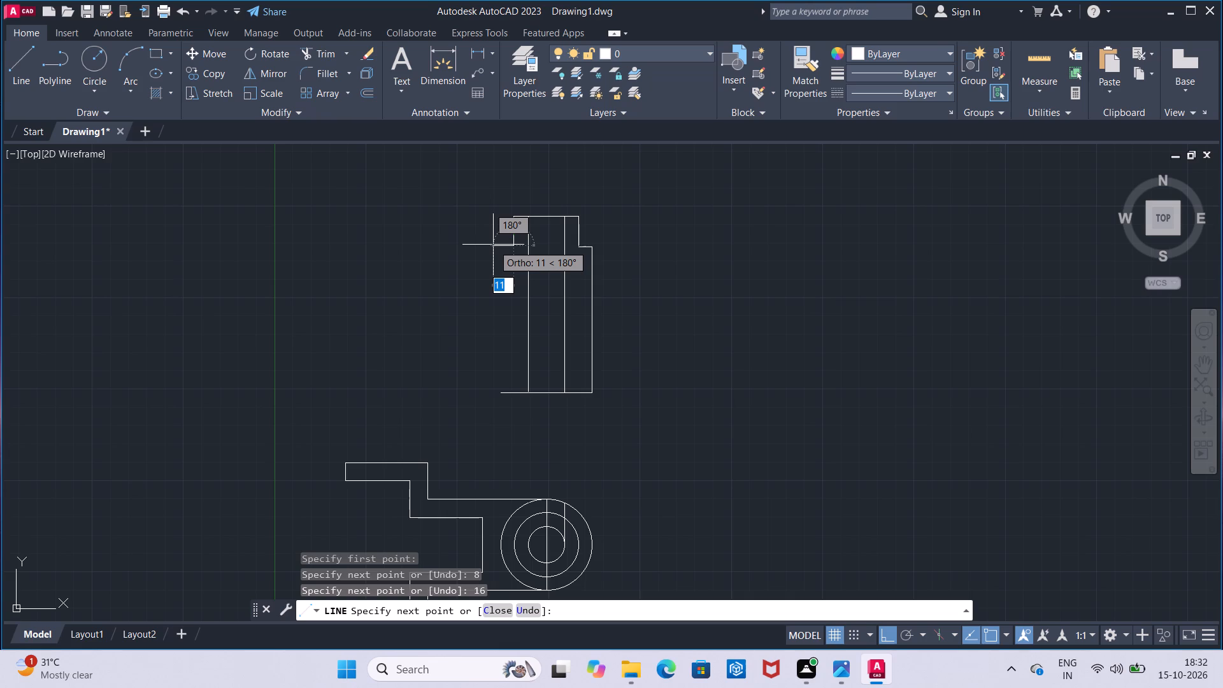
key("8")
key("Return")
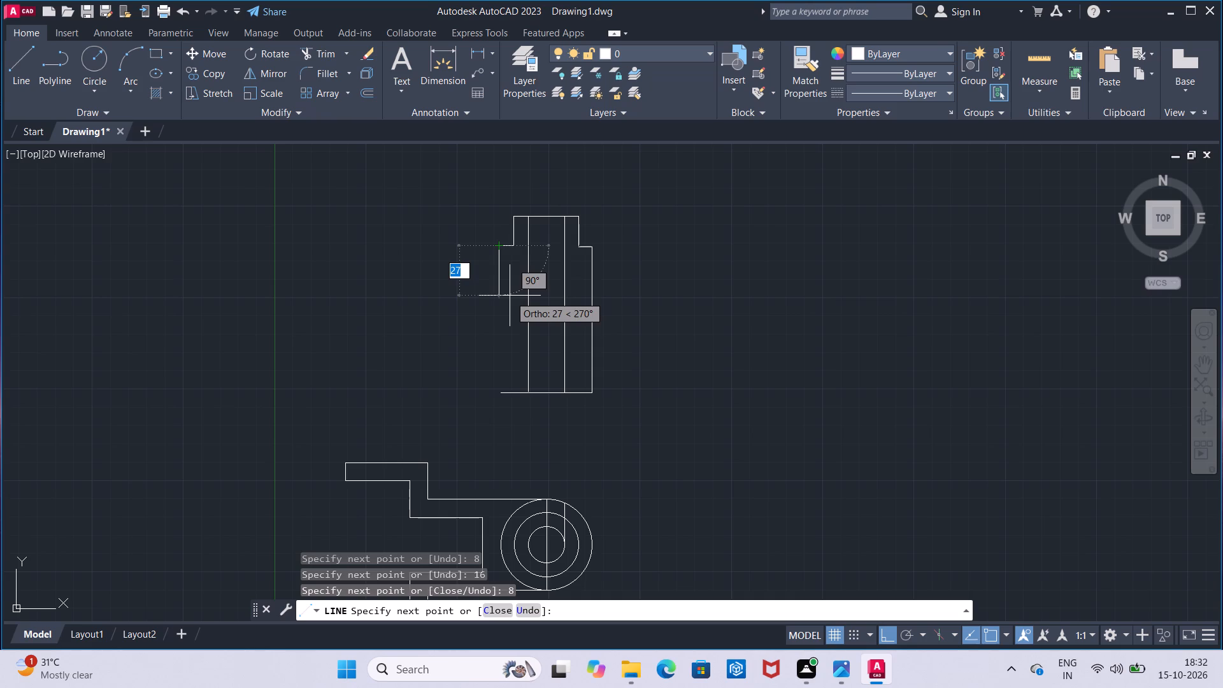
key("Escape")
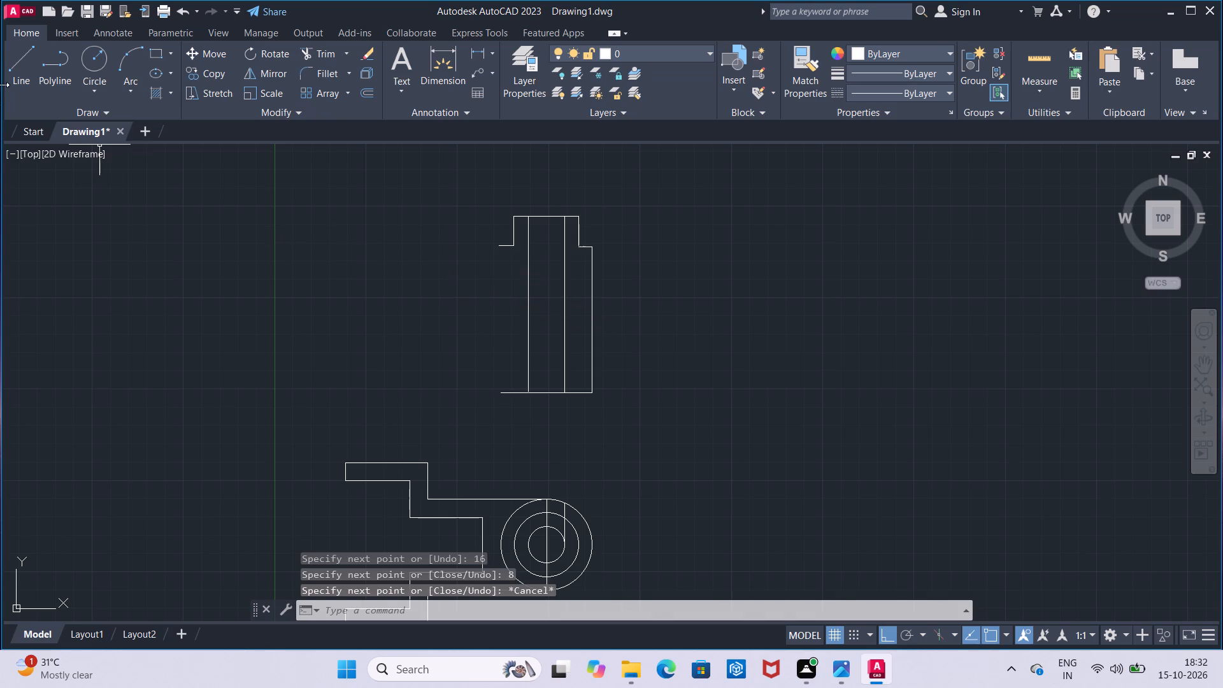
Draw a line from the left end of the upper view's base line: 10 mm up, continued 84 mm to the left.
left_click(27, 82)
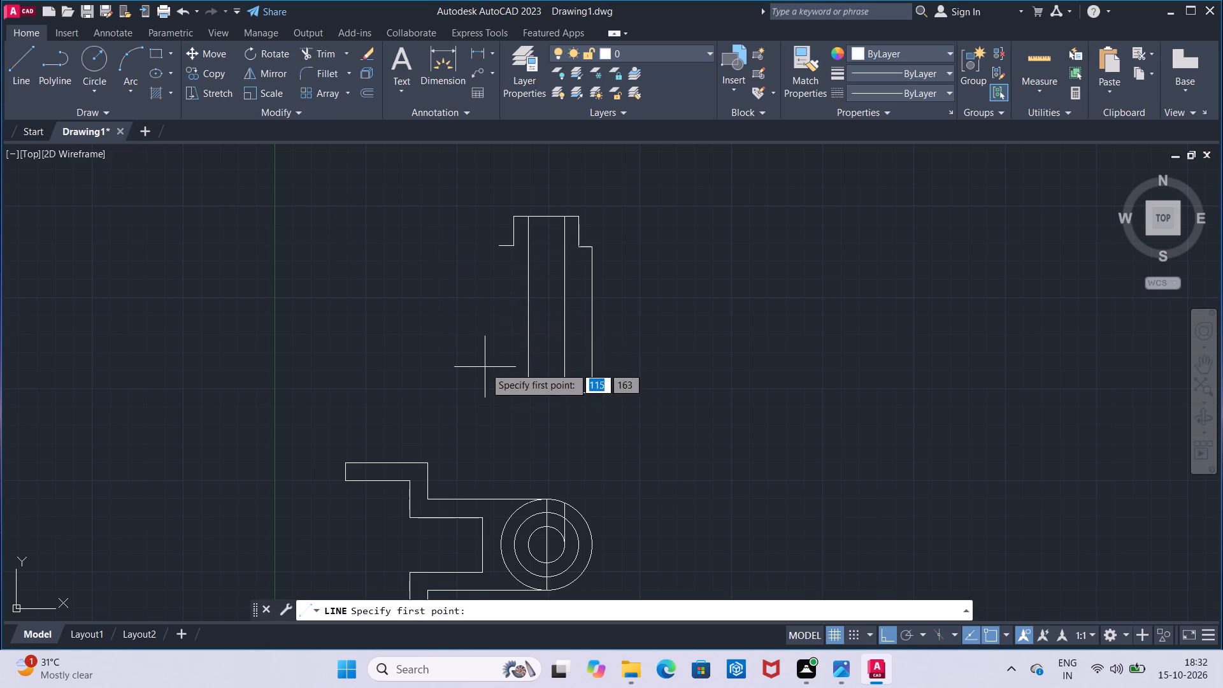
left_click(499, 387)
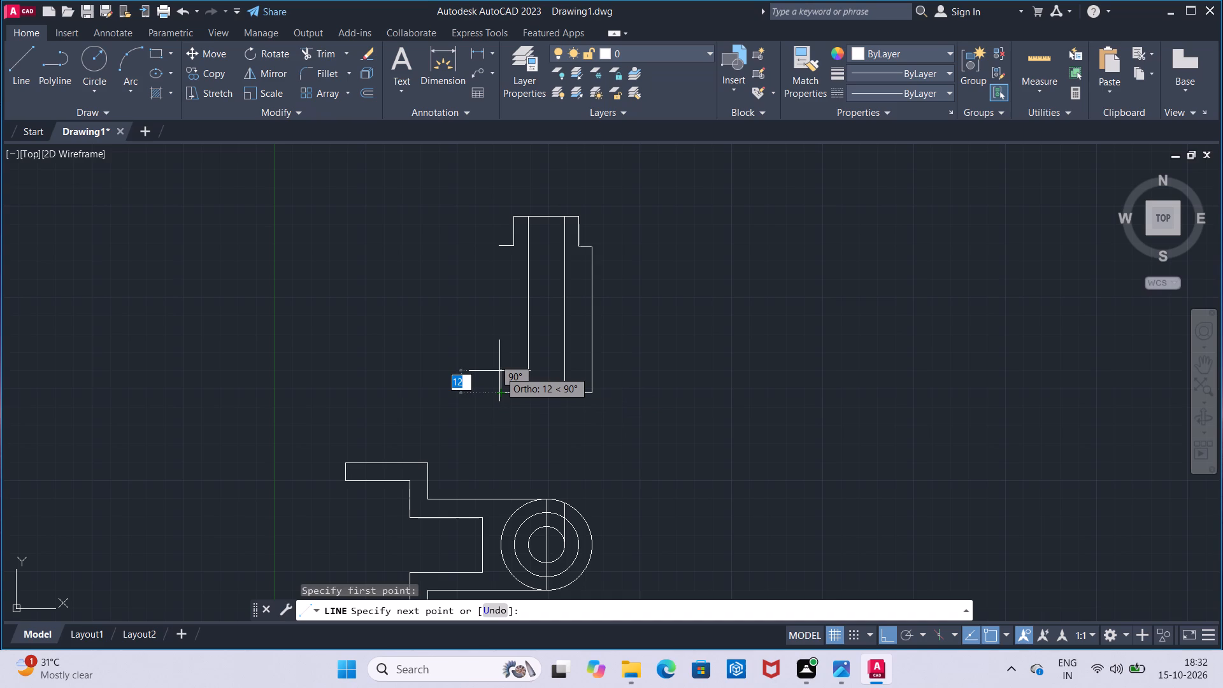
type("10")
key("Return")
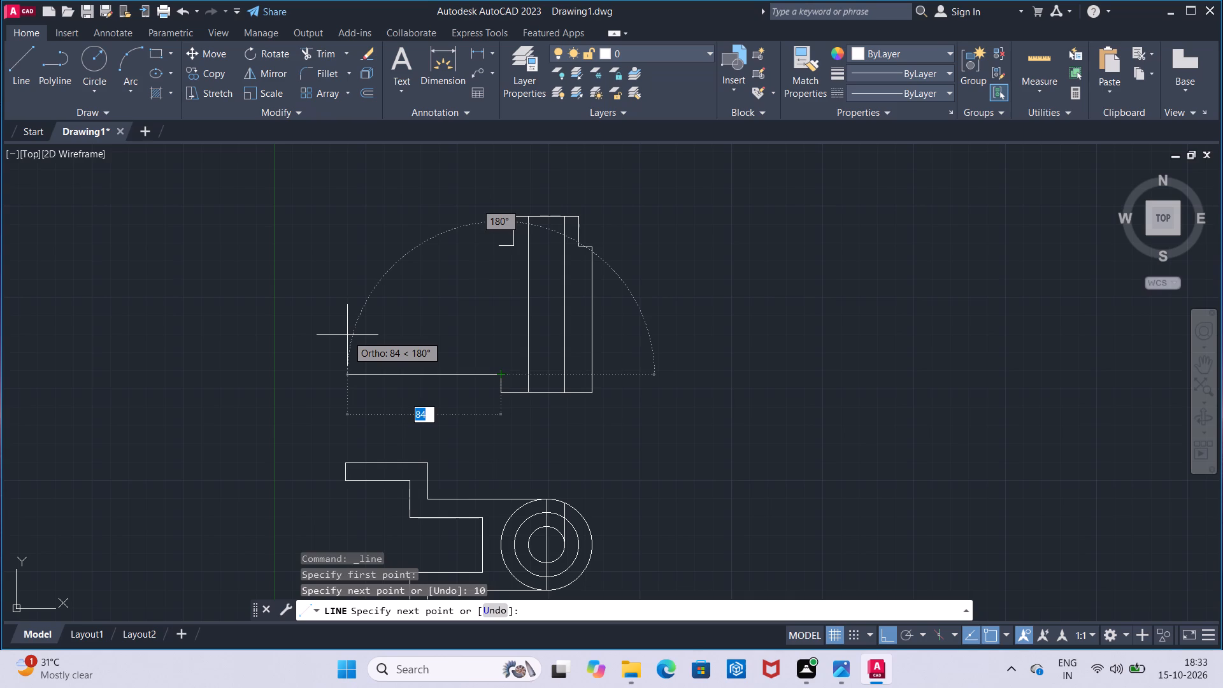
key("8")
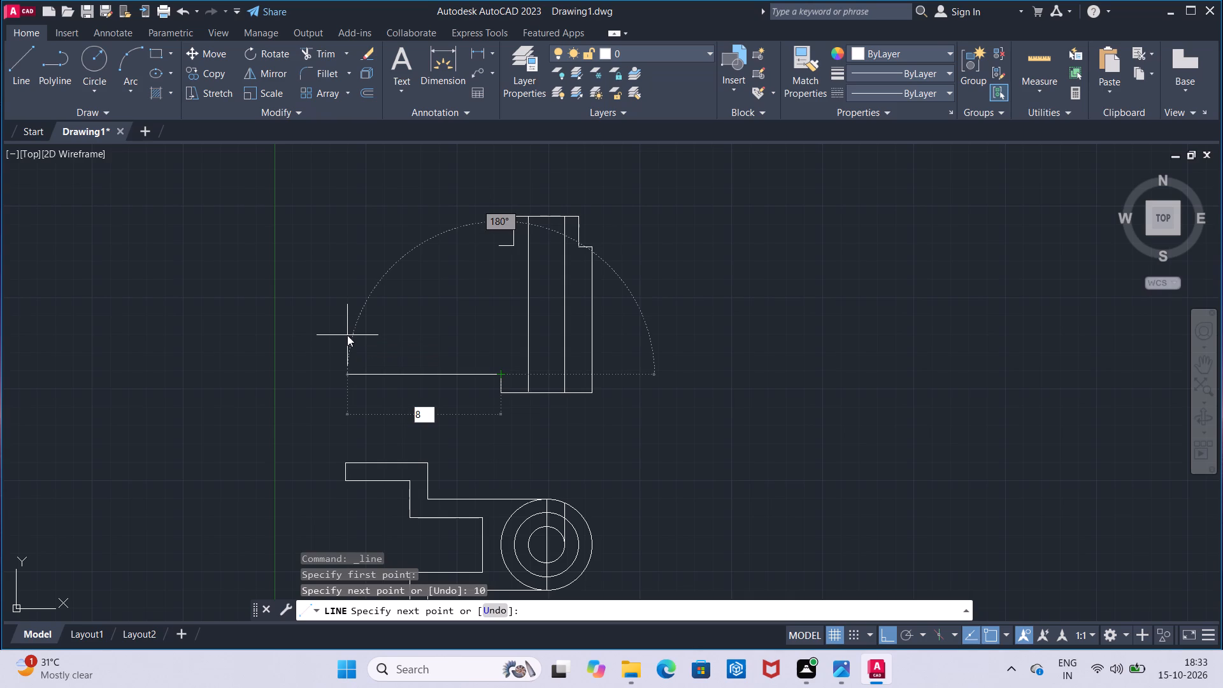
key("4")
key("Return")
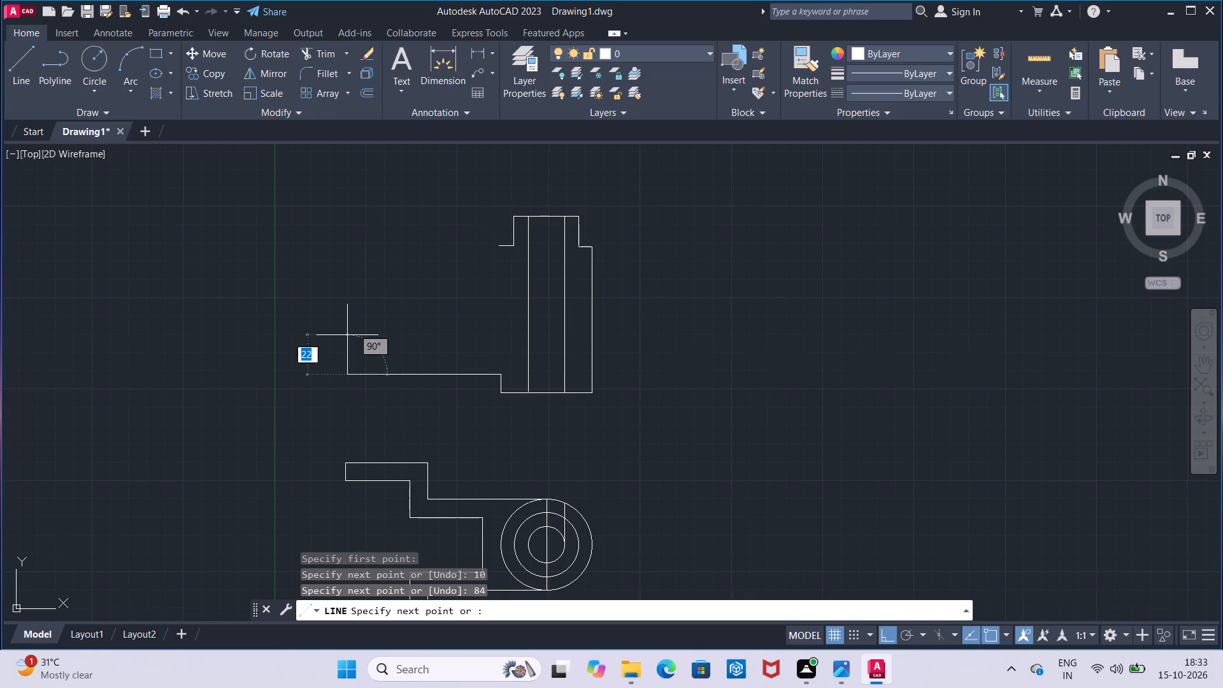
key("Escape")
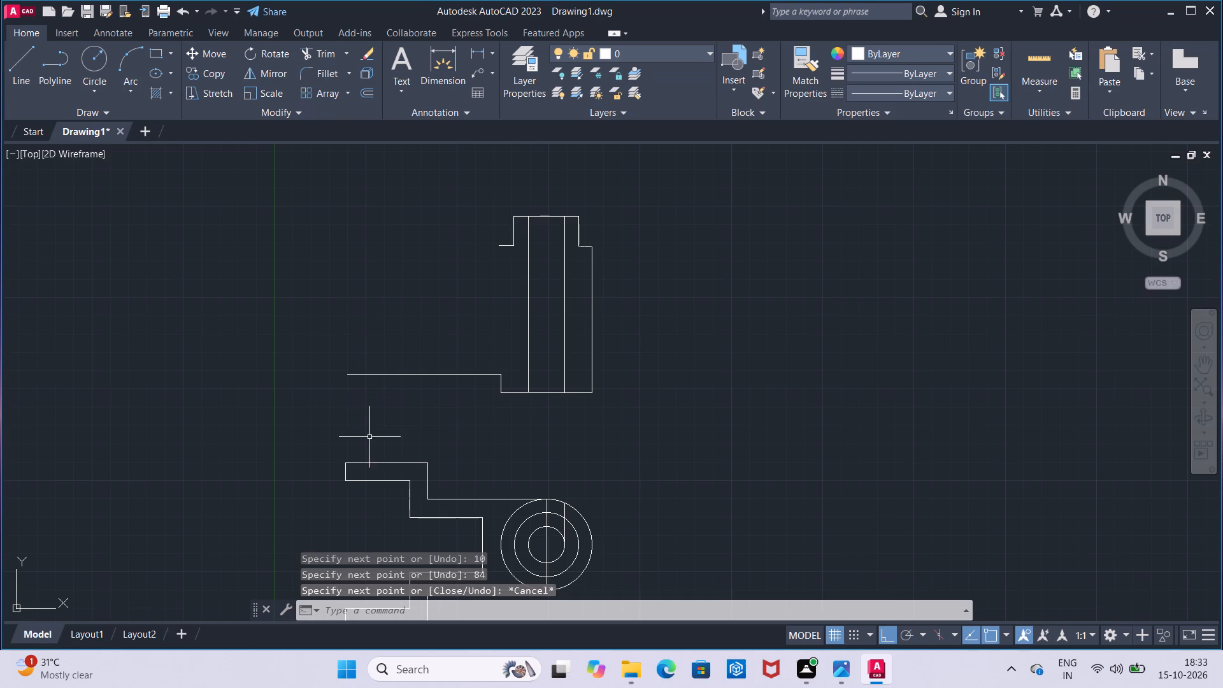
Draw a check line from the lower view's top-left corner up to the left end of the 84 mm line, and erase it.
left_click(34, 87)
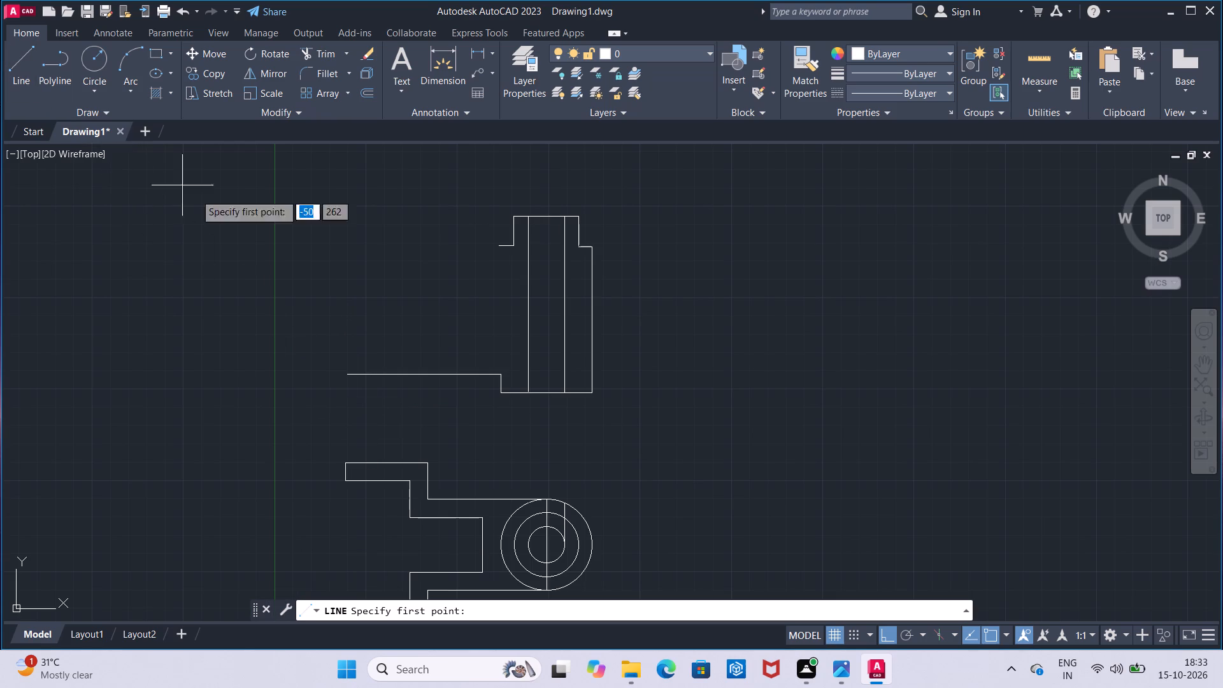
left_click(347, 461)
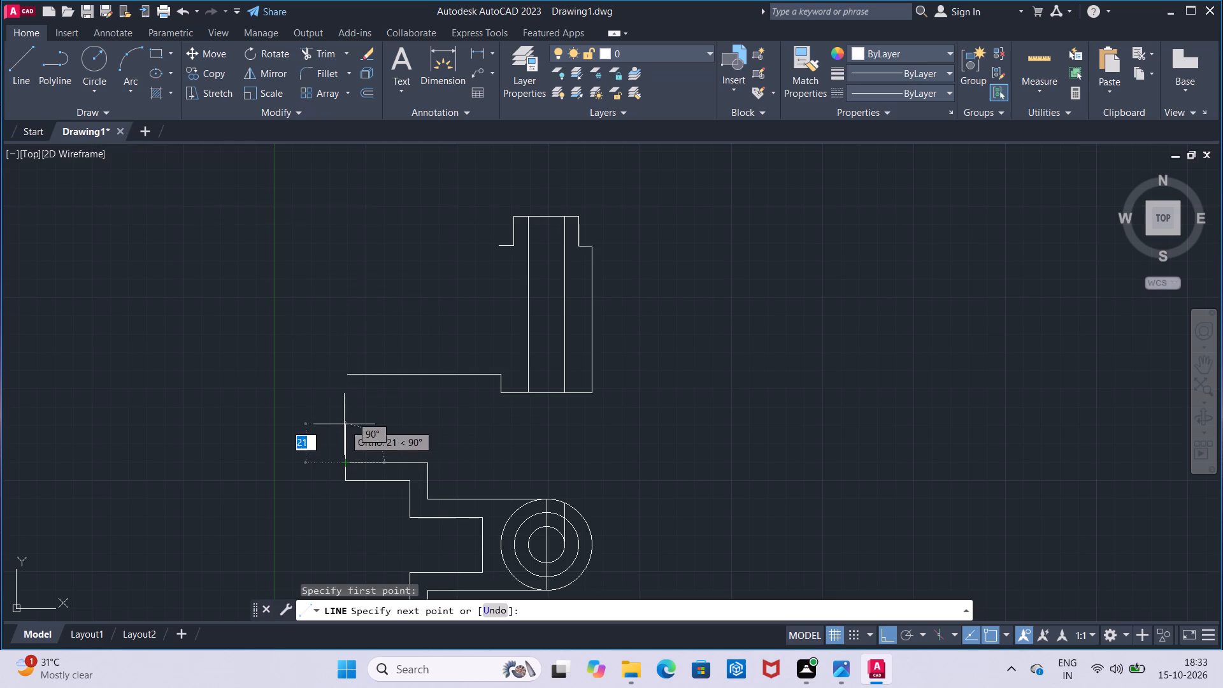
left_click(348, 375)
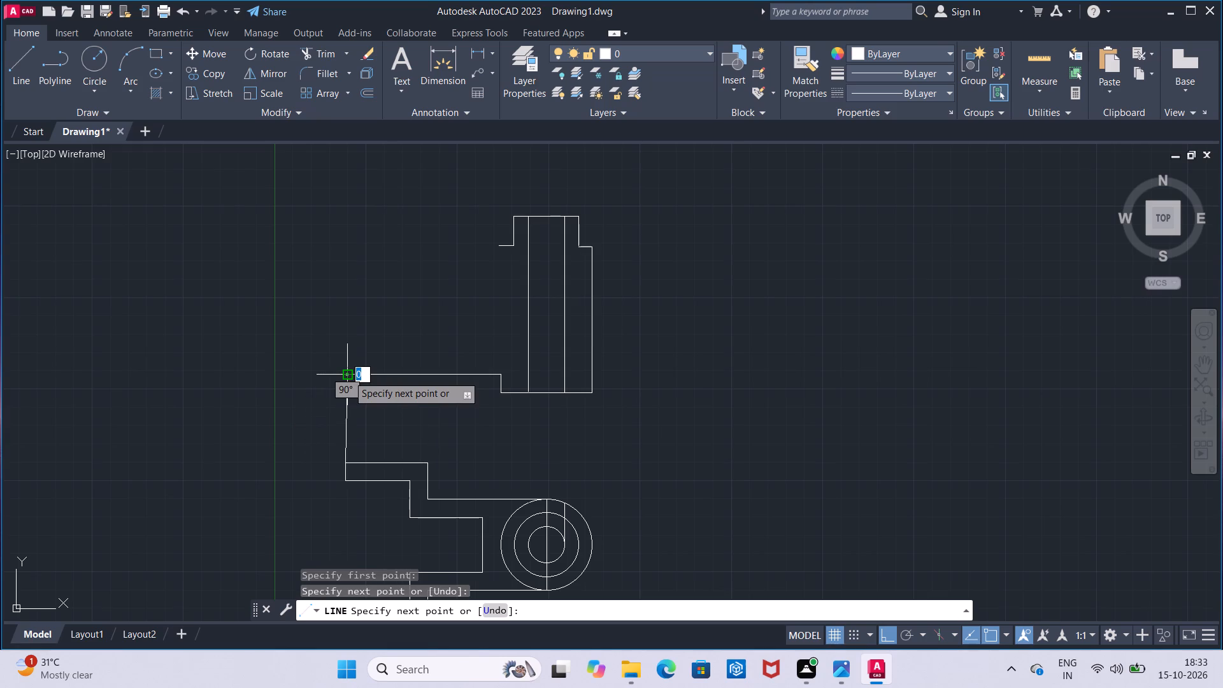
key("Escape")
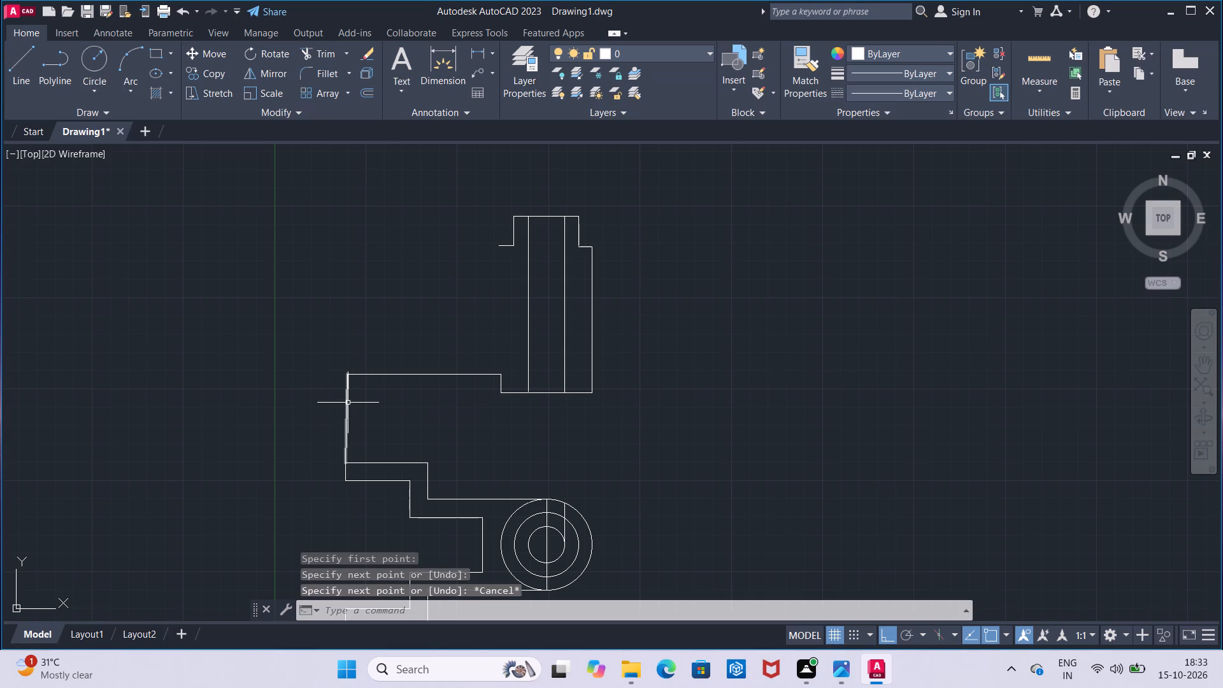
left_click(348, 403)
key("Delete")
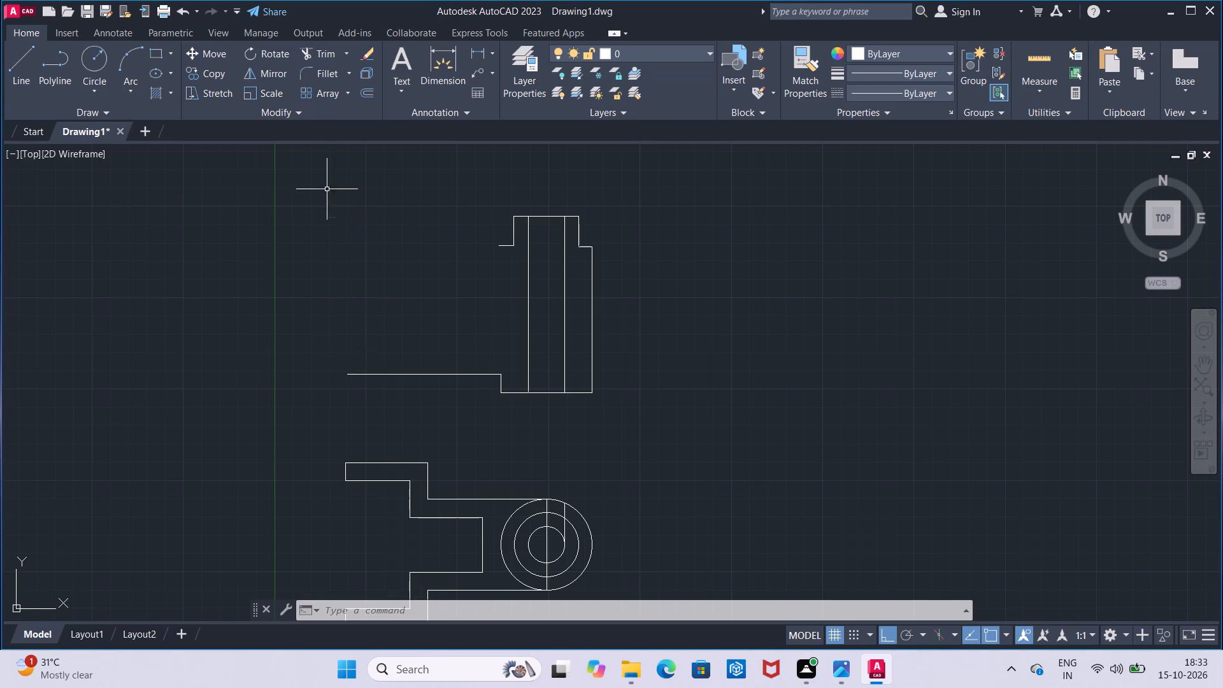
Check the overall widths of the lower view and the upper view with temporary linear dimensions.
left_click(478, 59)
left_click(346, 463)
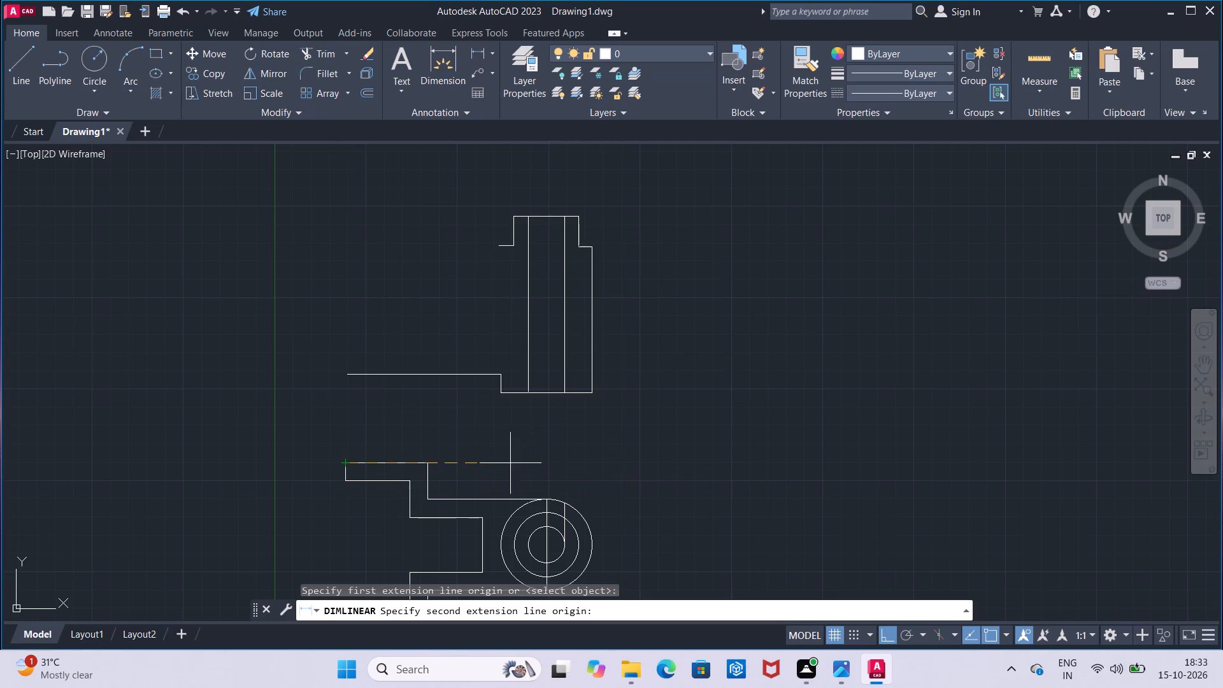
left_click(593, 548)
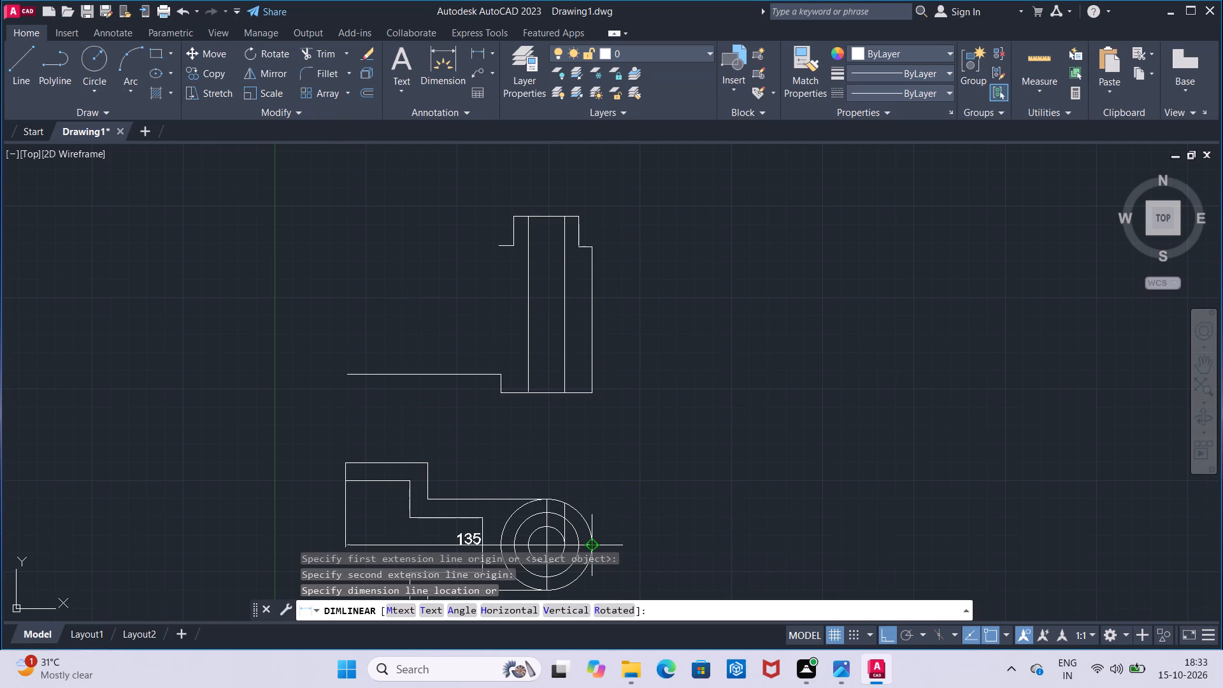
key("Escape")
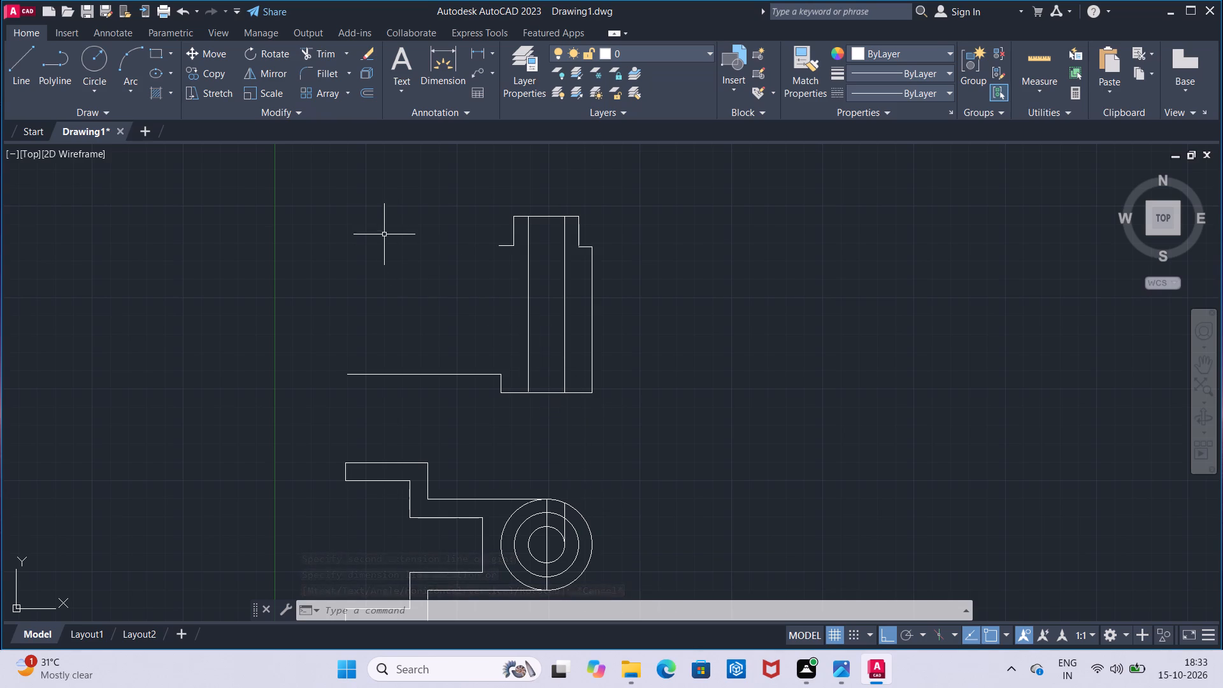
left_click(482, 59)
left_click(592, 376)
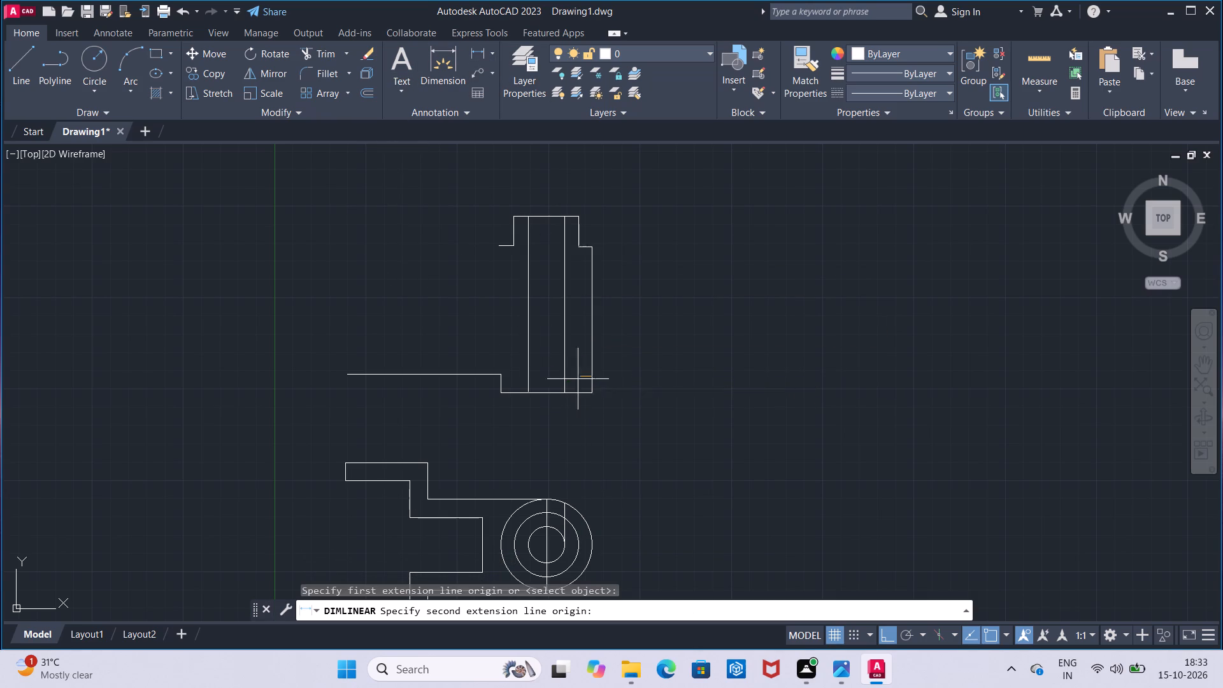
left_click(352, 371)
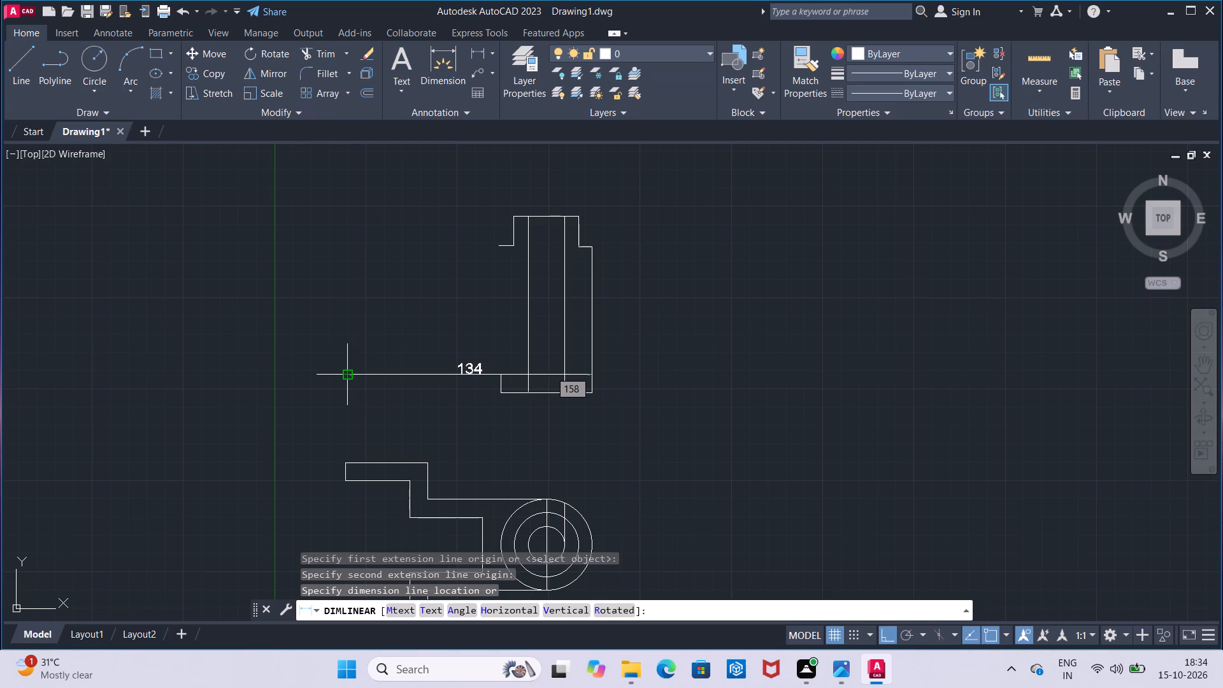
key("Escape")
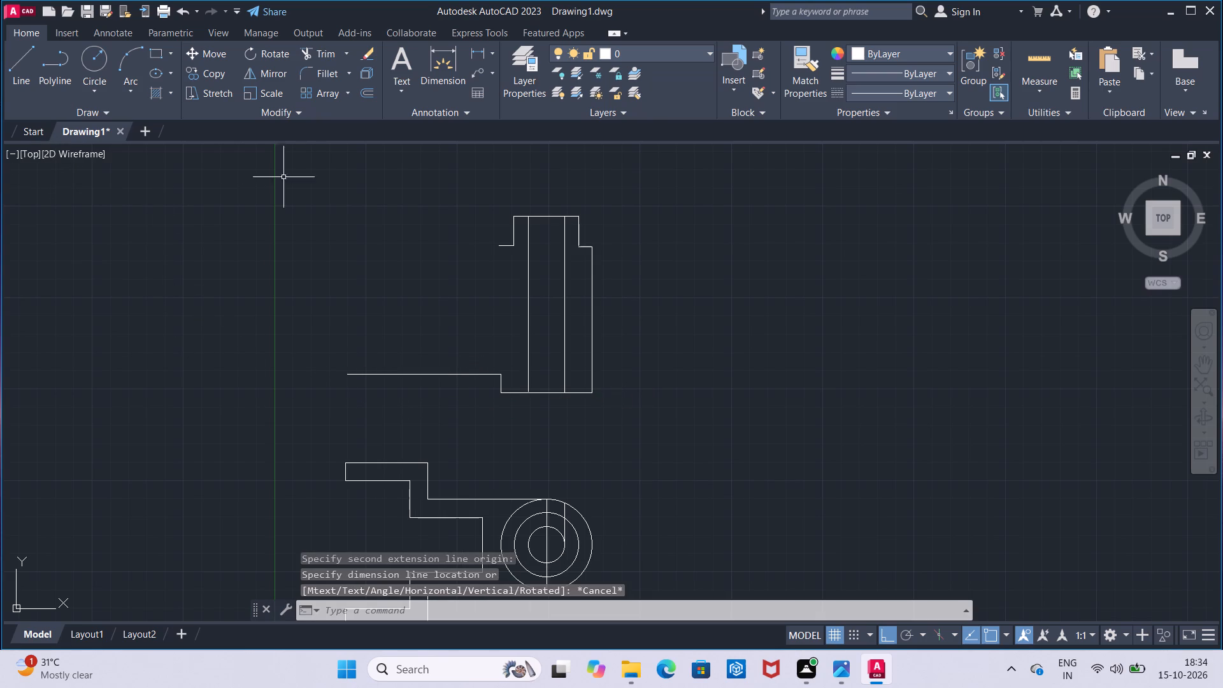
Draw a 1 mm line leftward from the left end of the upper view's 84 mm line.
left_click(11, 91)
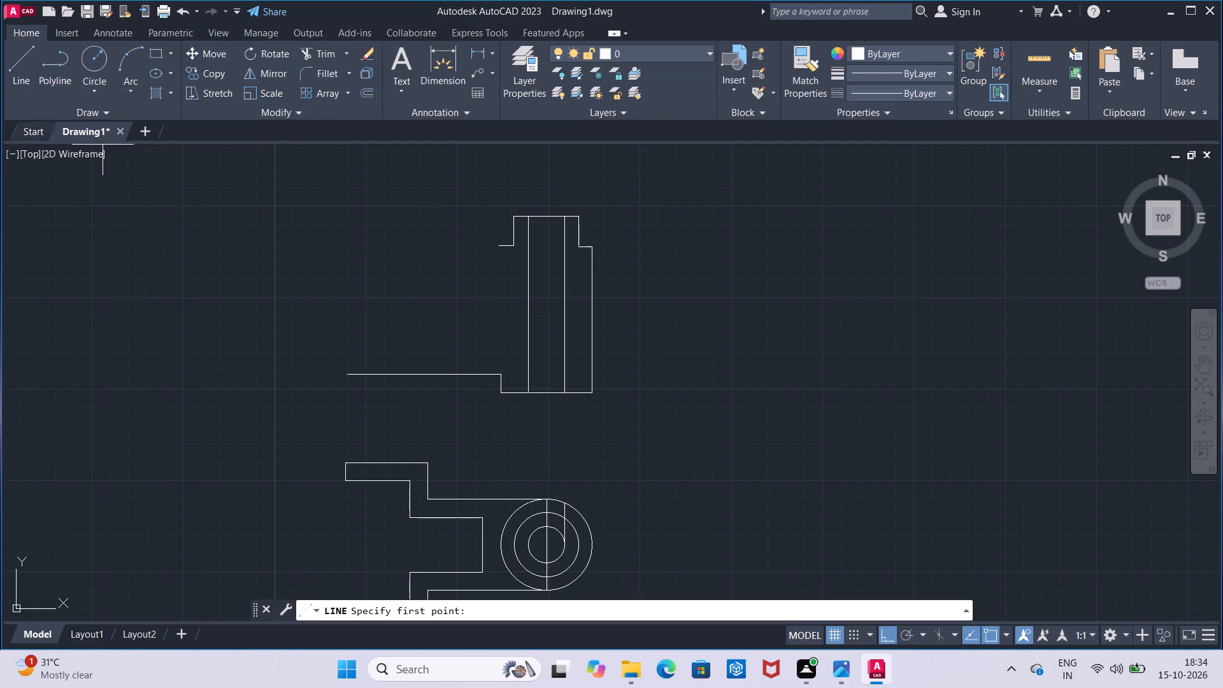
left_click(346, 376)
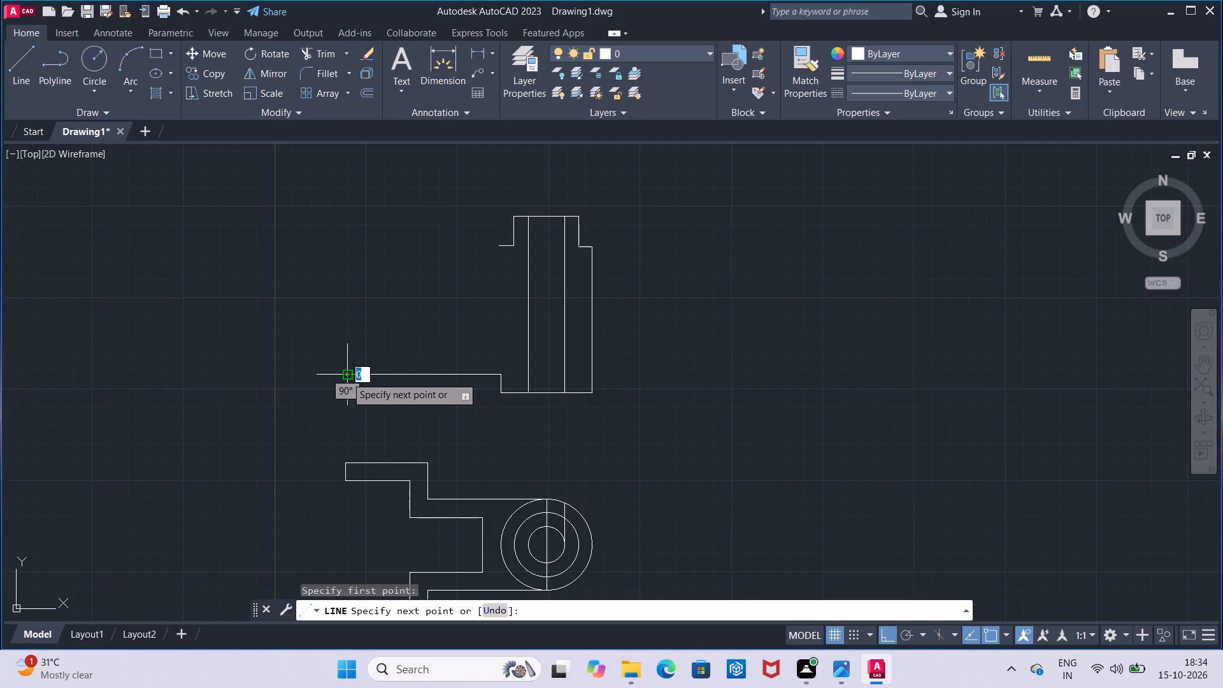
key("1")
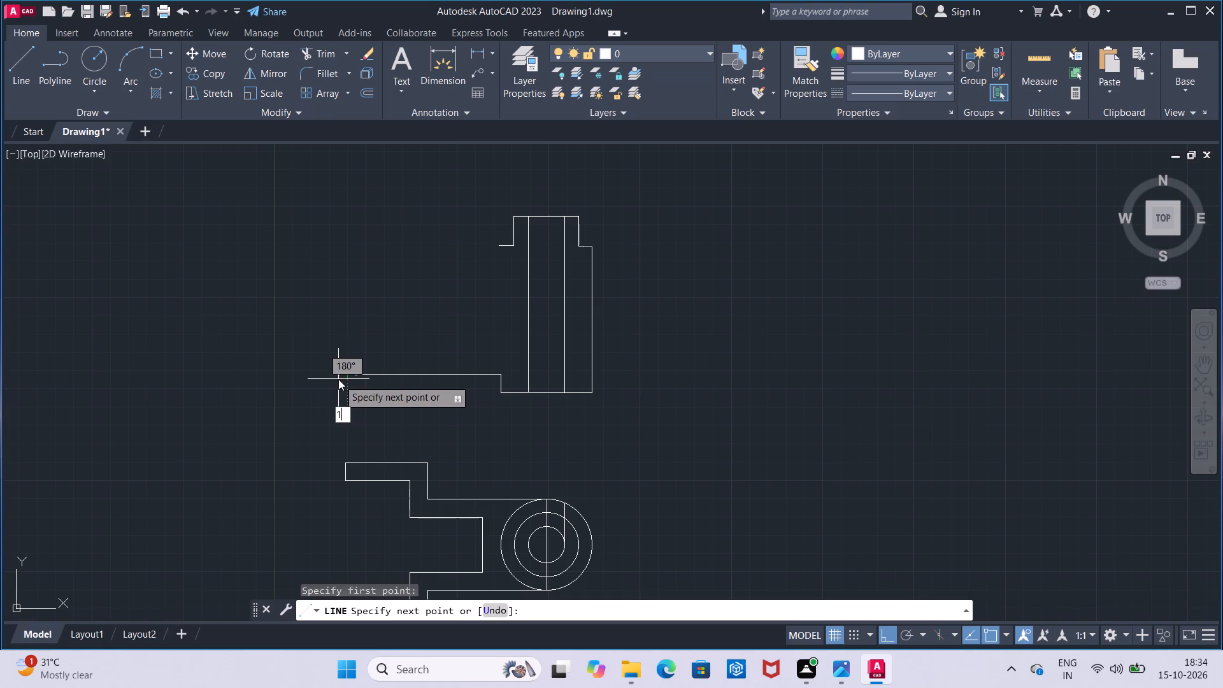
key("Return")
key("Escape")
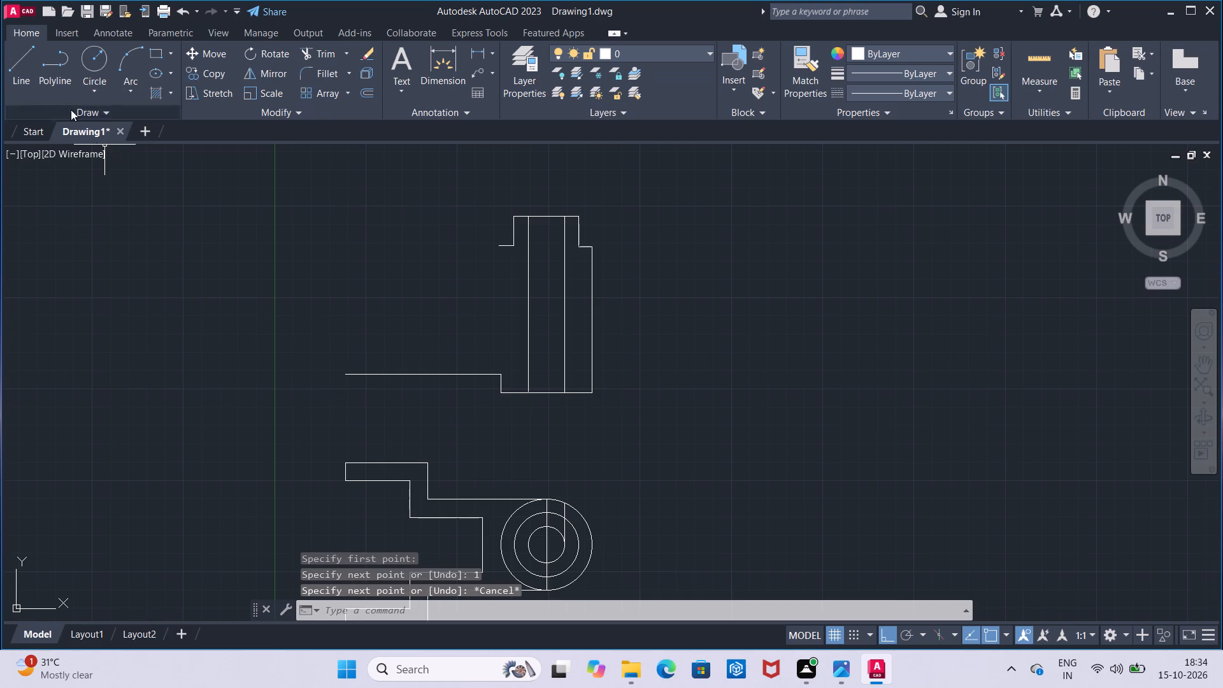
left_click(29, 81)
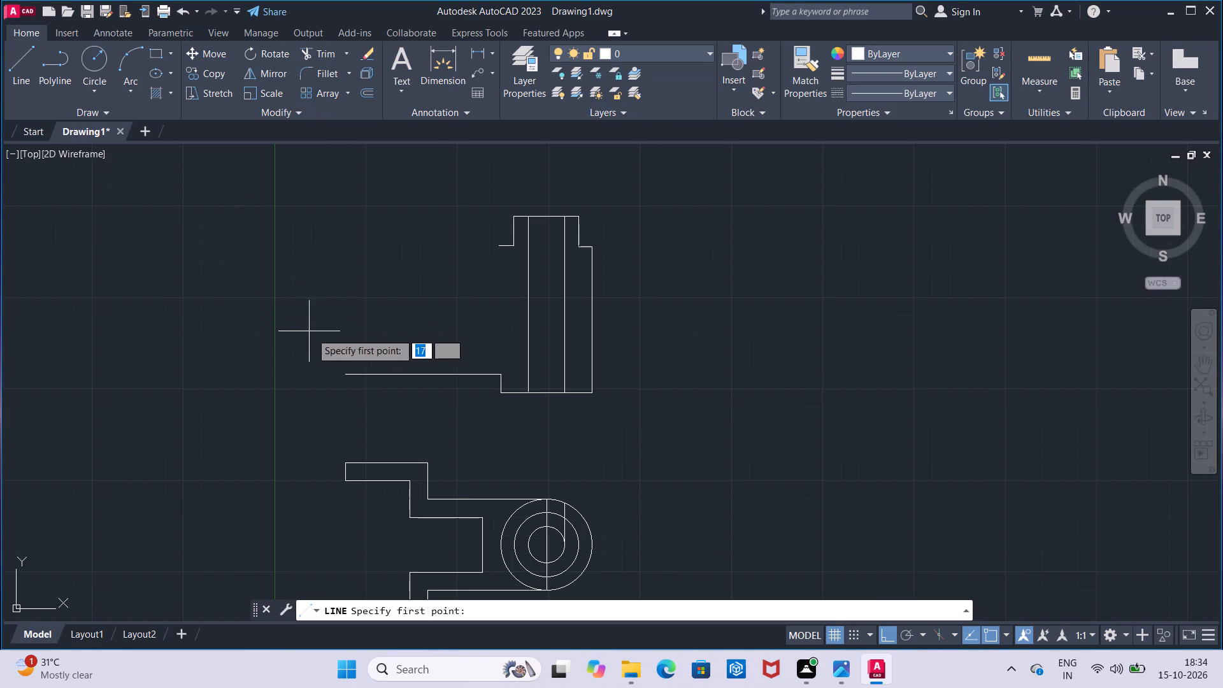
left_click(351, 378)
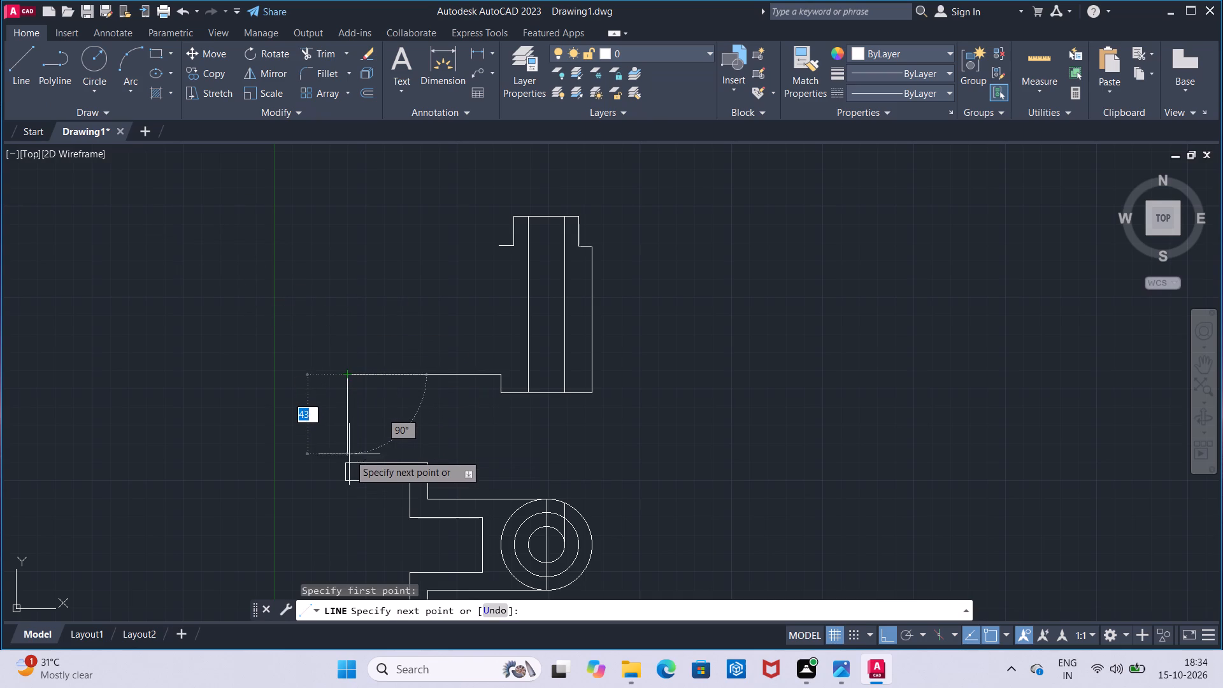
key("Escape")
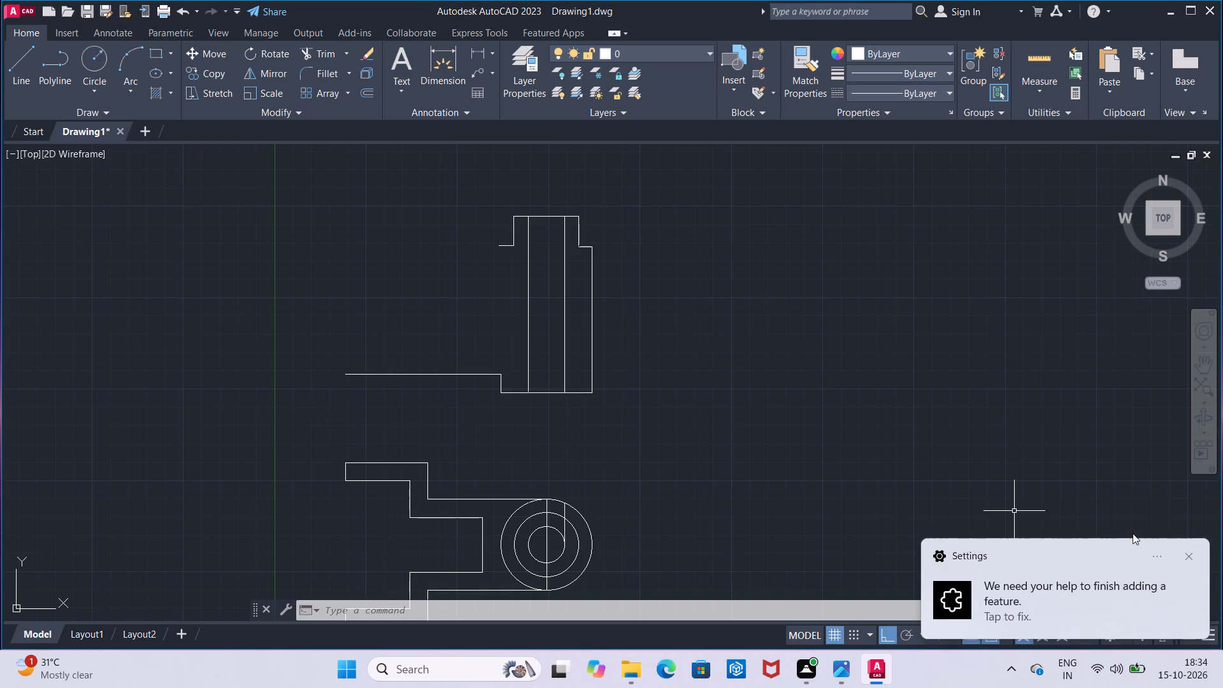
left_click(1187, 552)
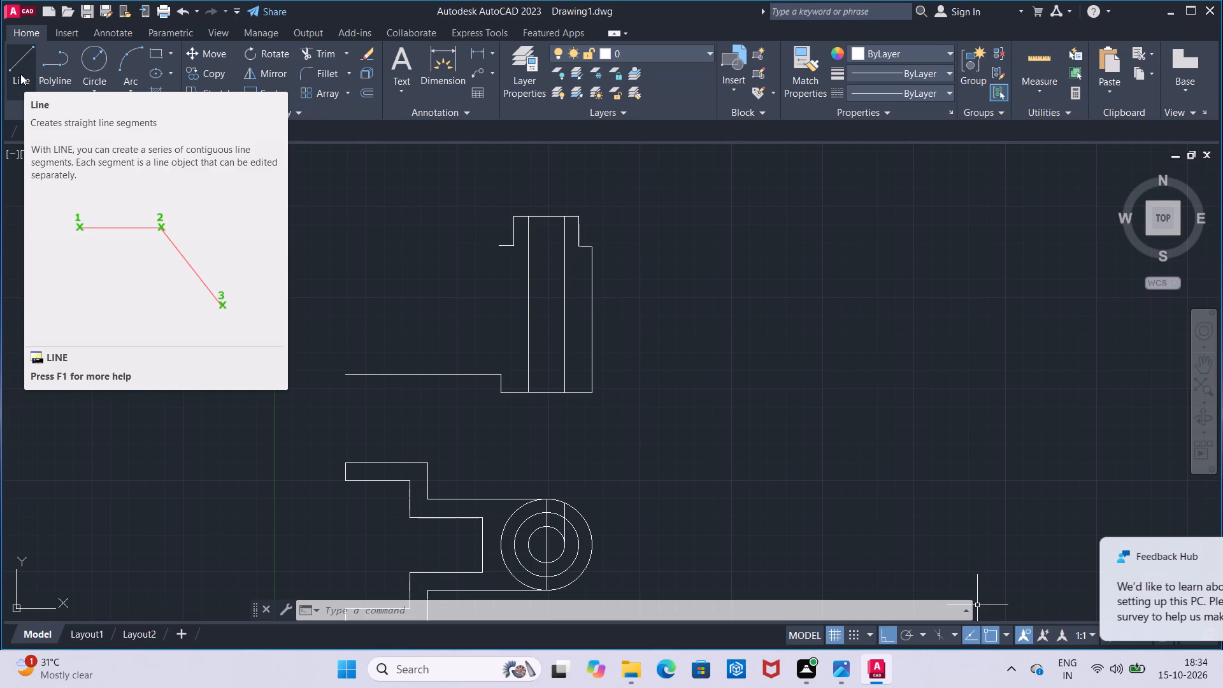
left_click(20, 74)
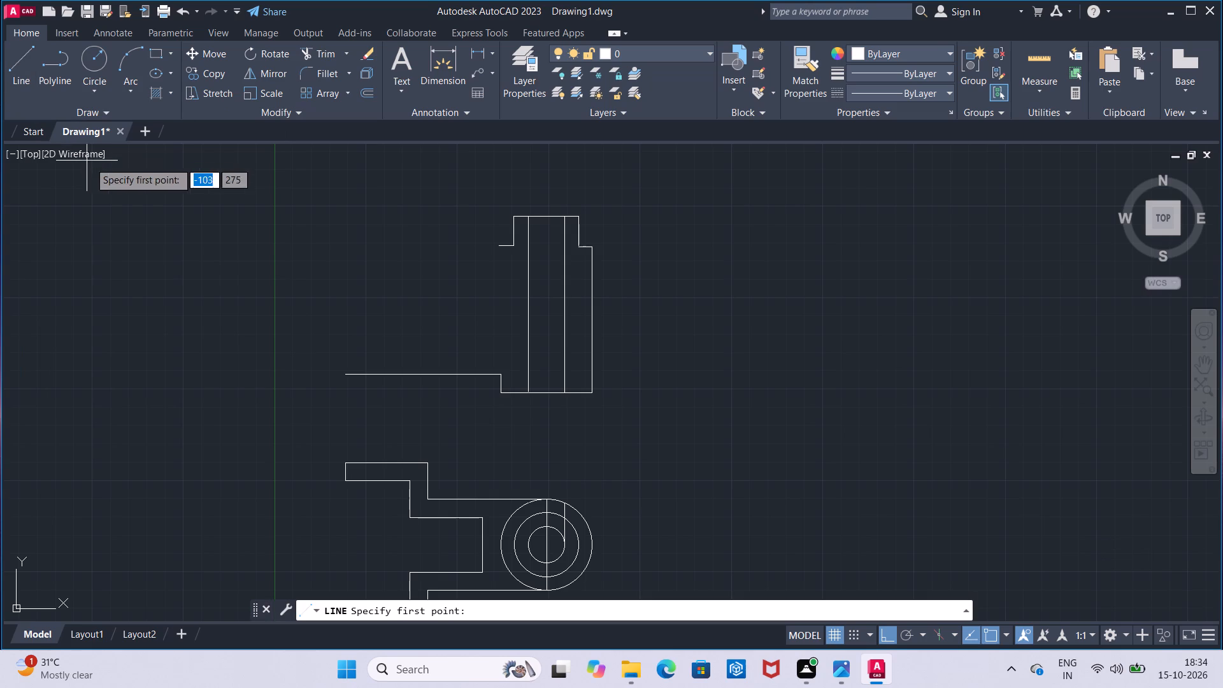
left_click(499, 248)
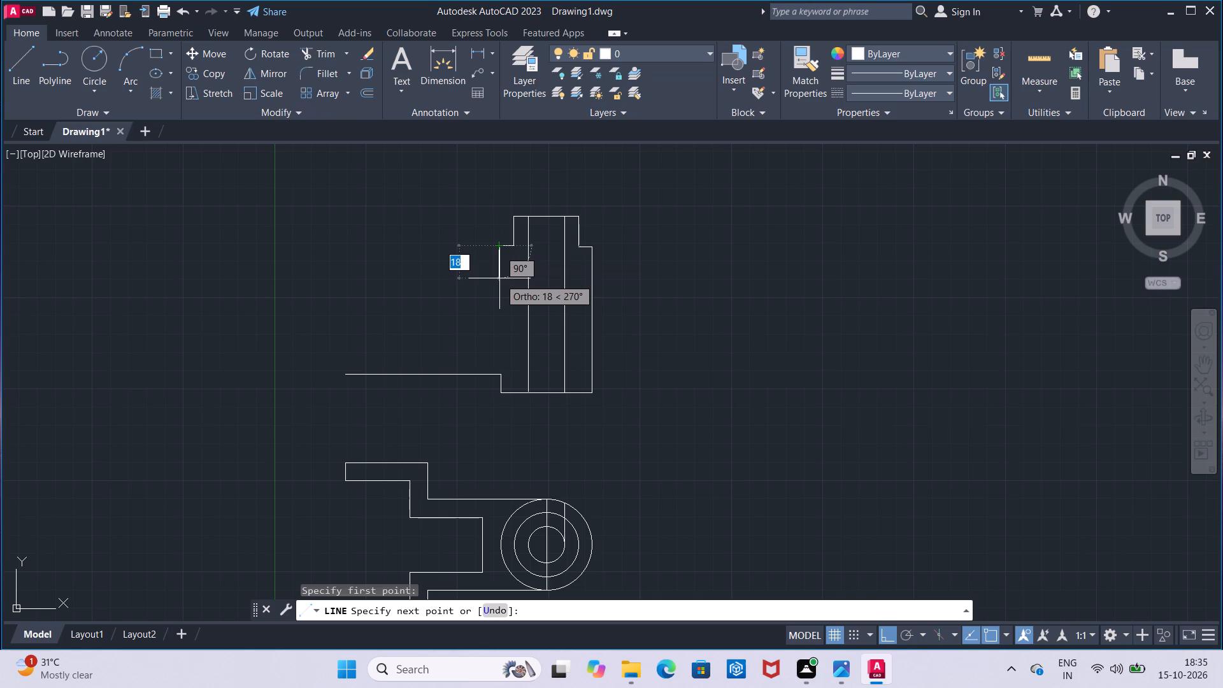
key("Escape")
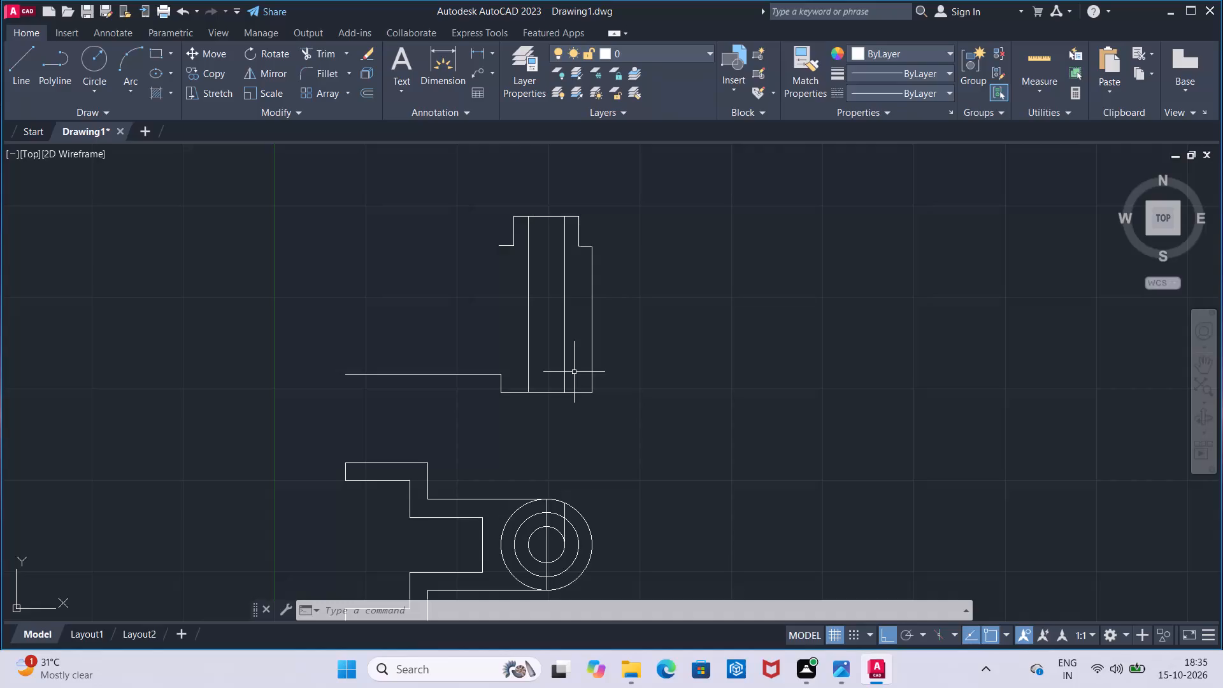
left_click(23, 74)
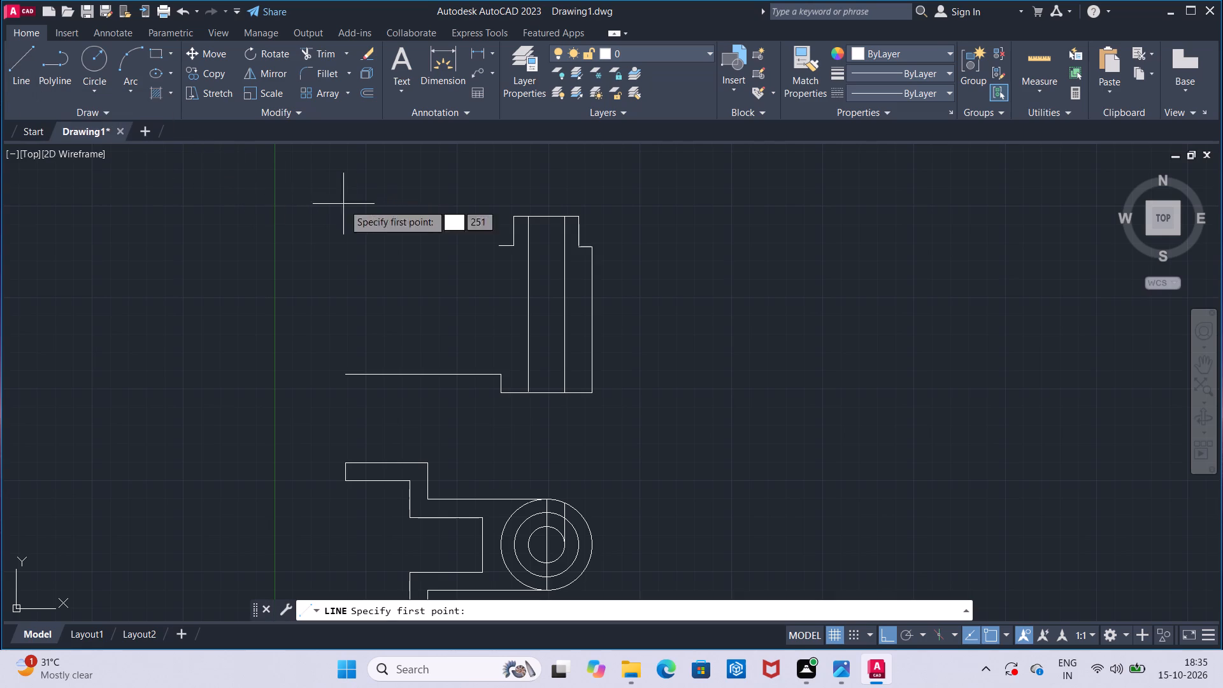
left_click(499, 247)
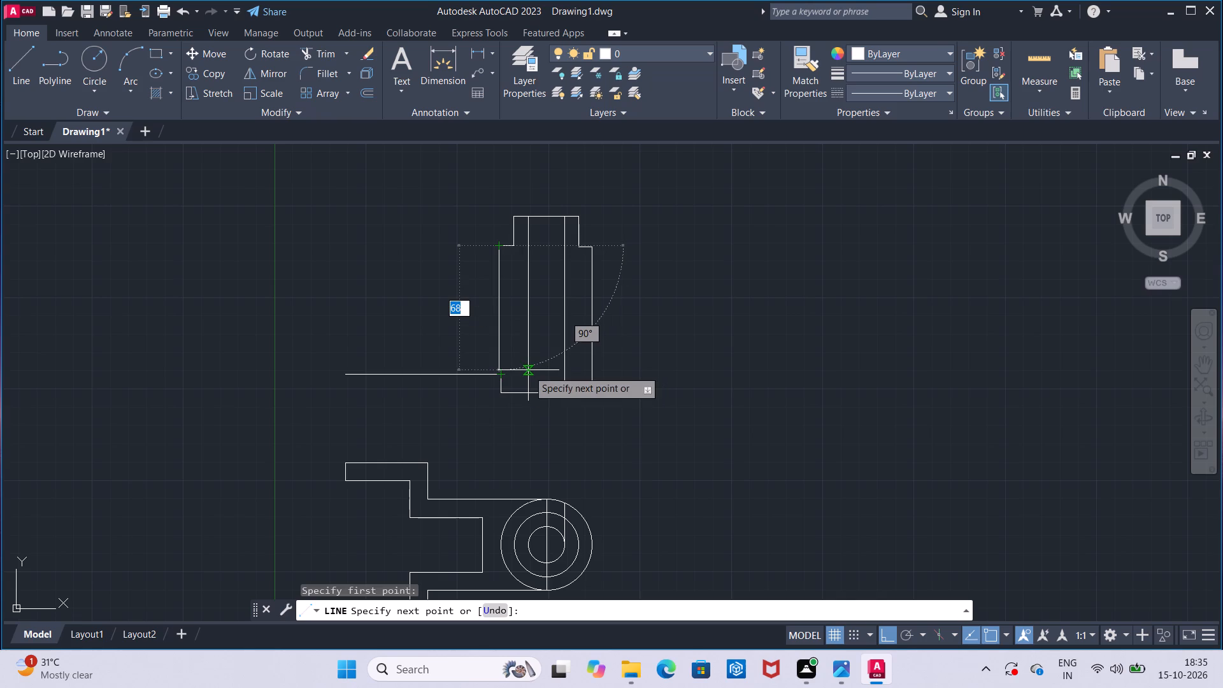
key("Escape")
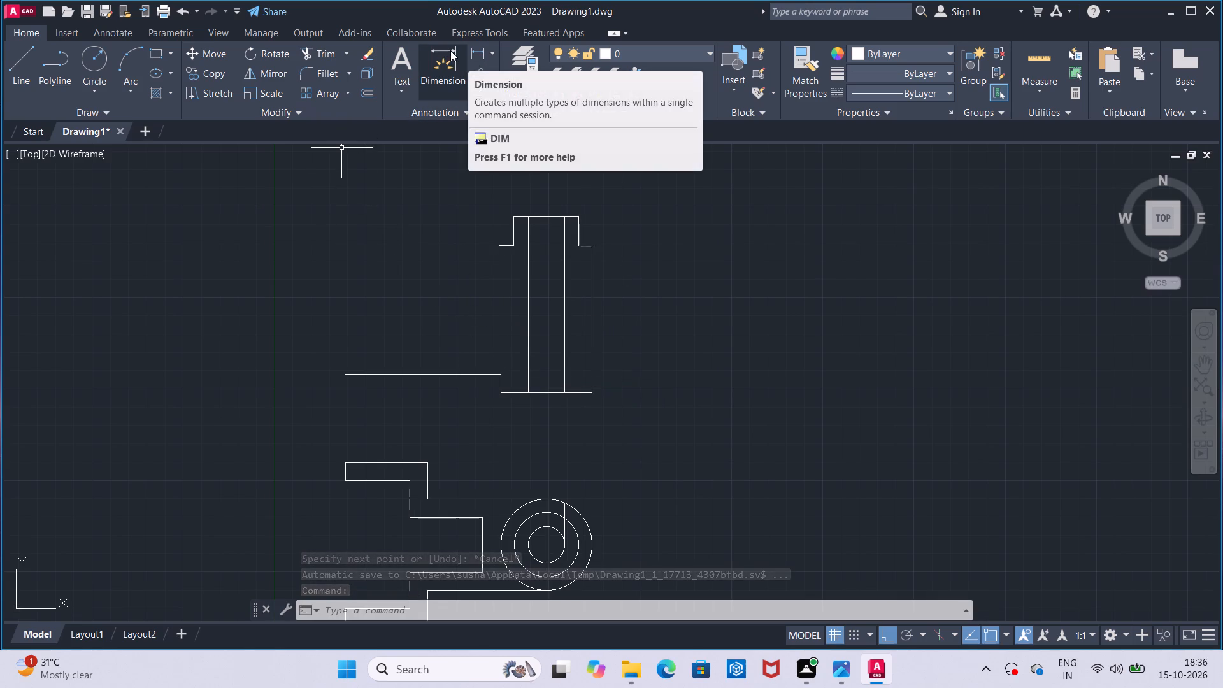
Check the width of the upper view's left step edge with a temporary linear dimension.
left_click(478, 55)
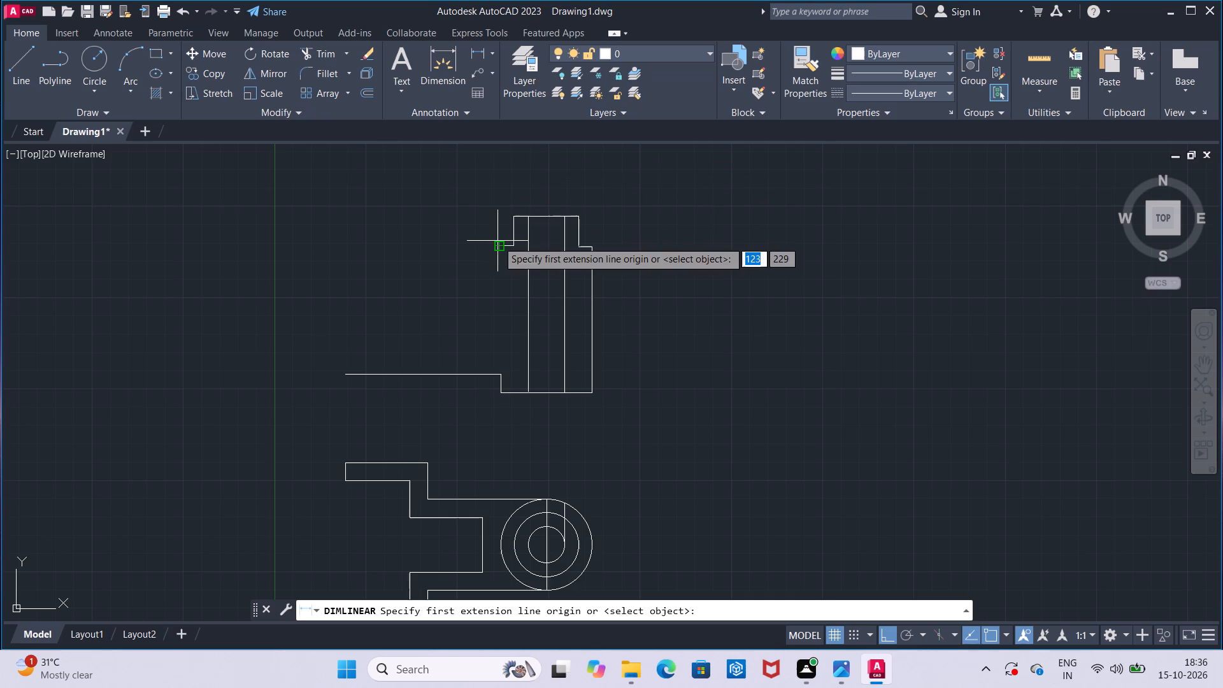
left_click(497, 241)
left_click(516, 242)
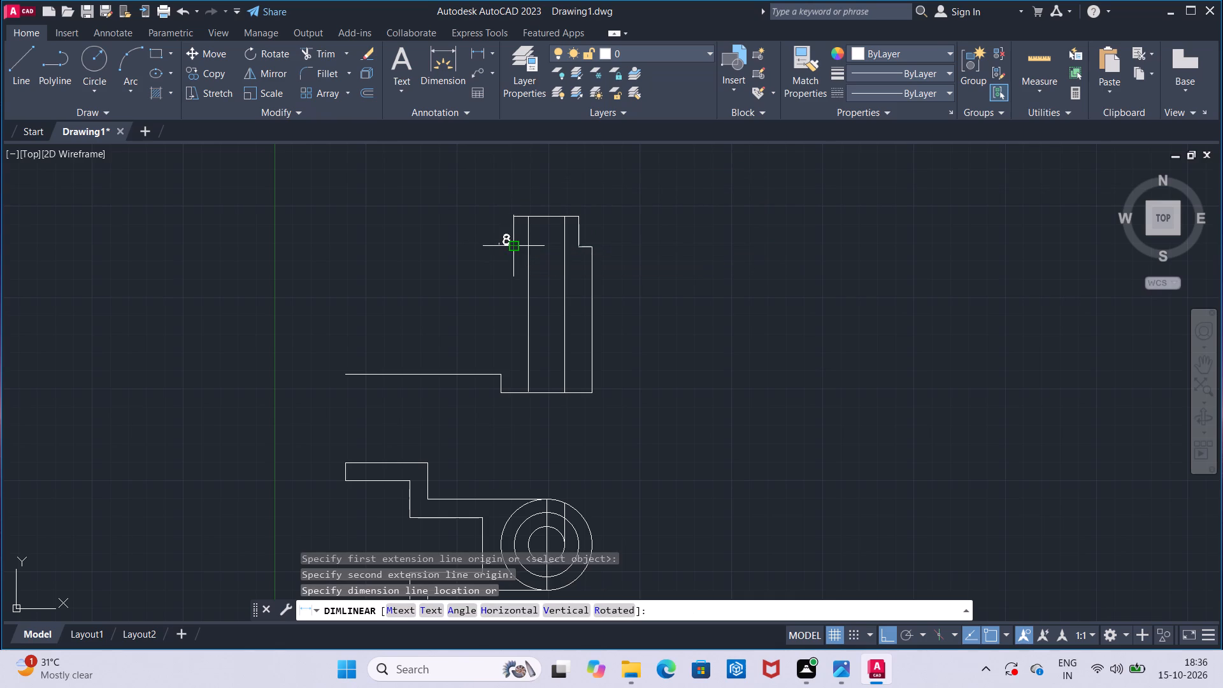
key("Escape")
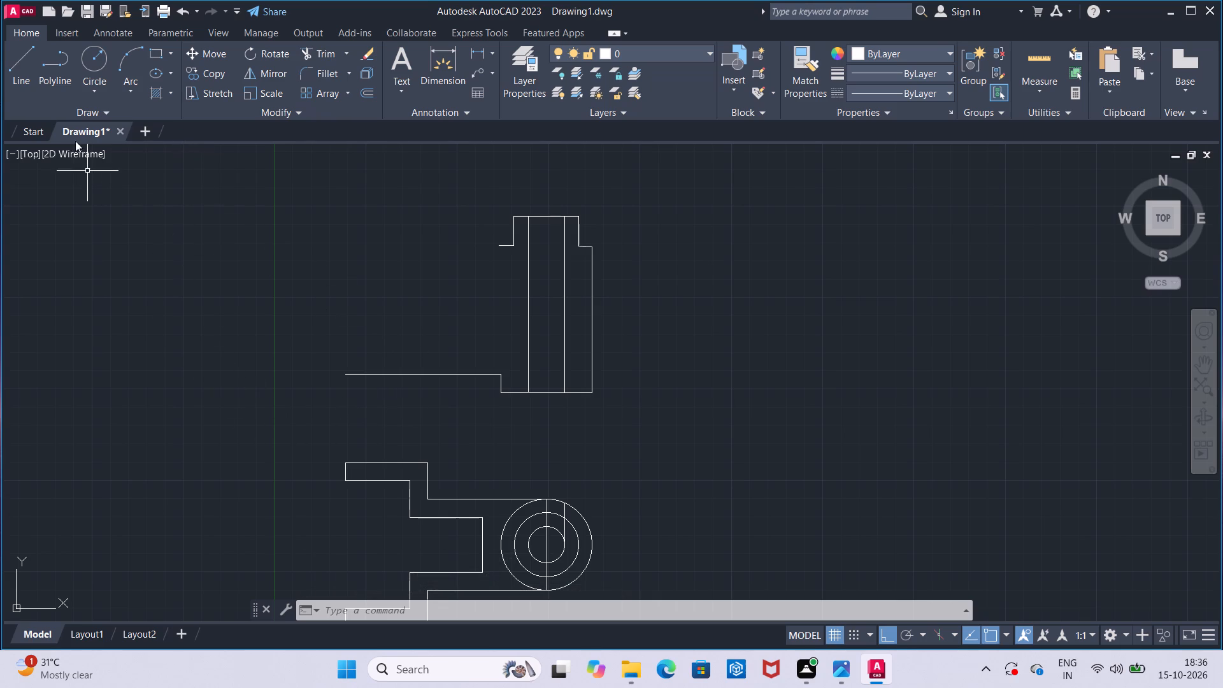
Draw a 50 mm vertical line upward from the left end of the upper view's lower arm line.
left_click(19, 76)
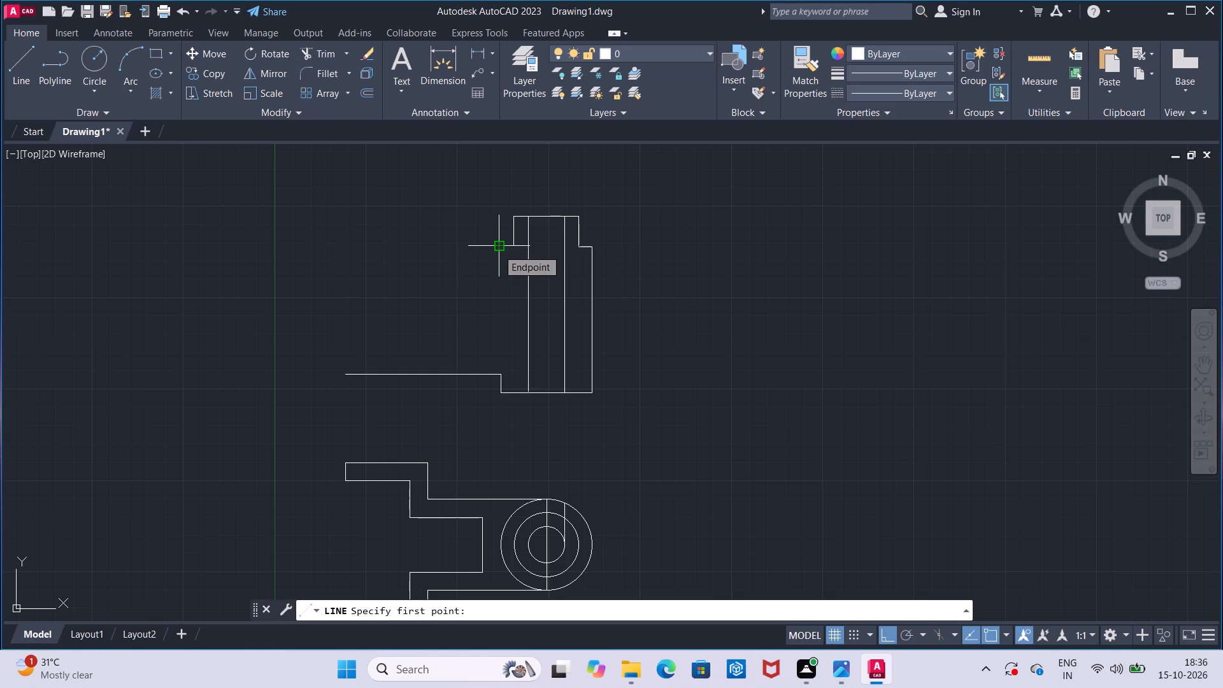
key("Escape")
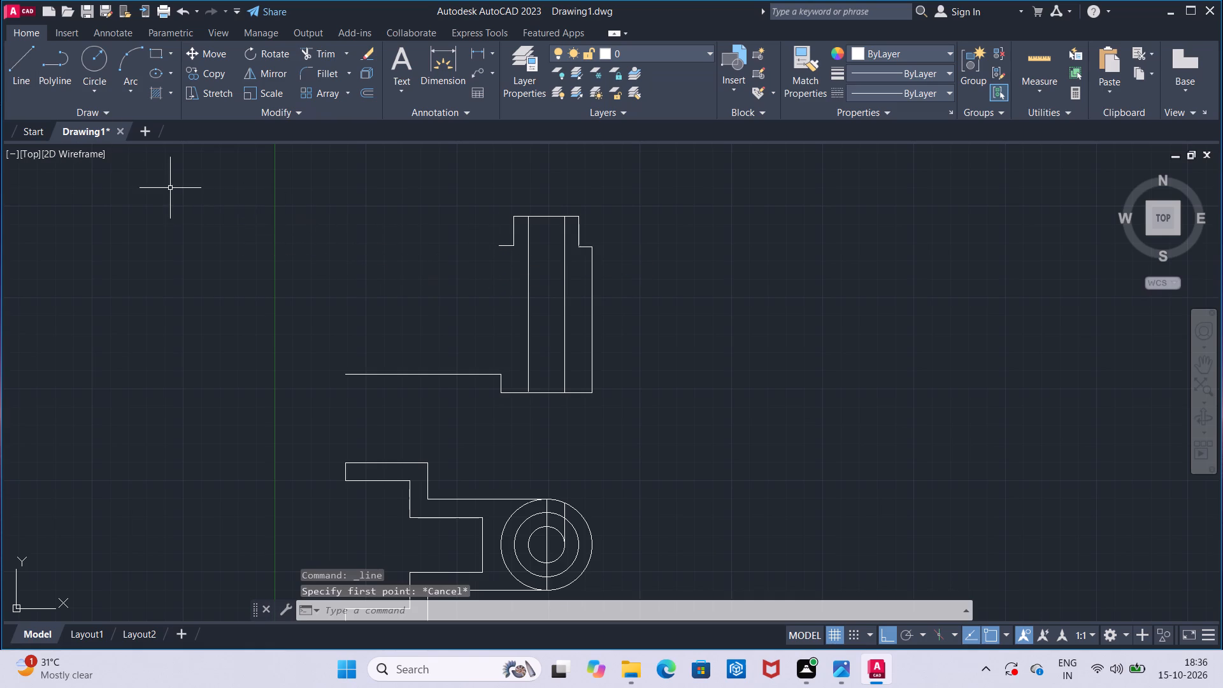
left_click(11, 69)
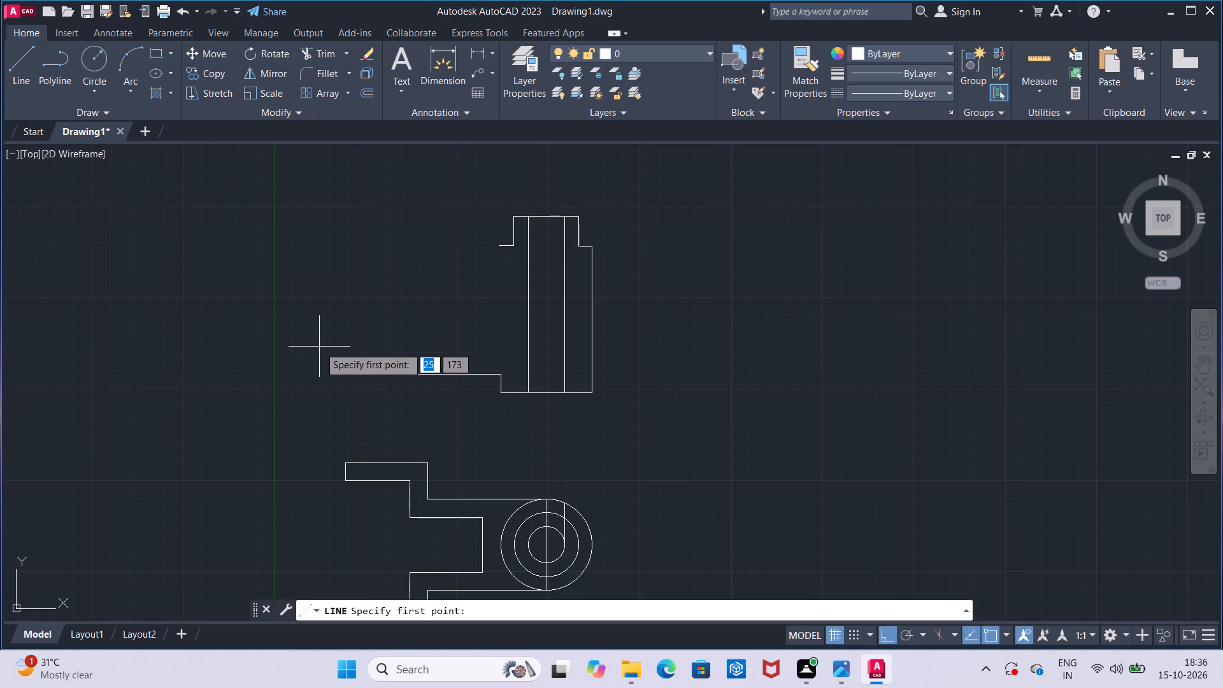
left_click(346, 369)
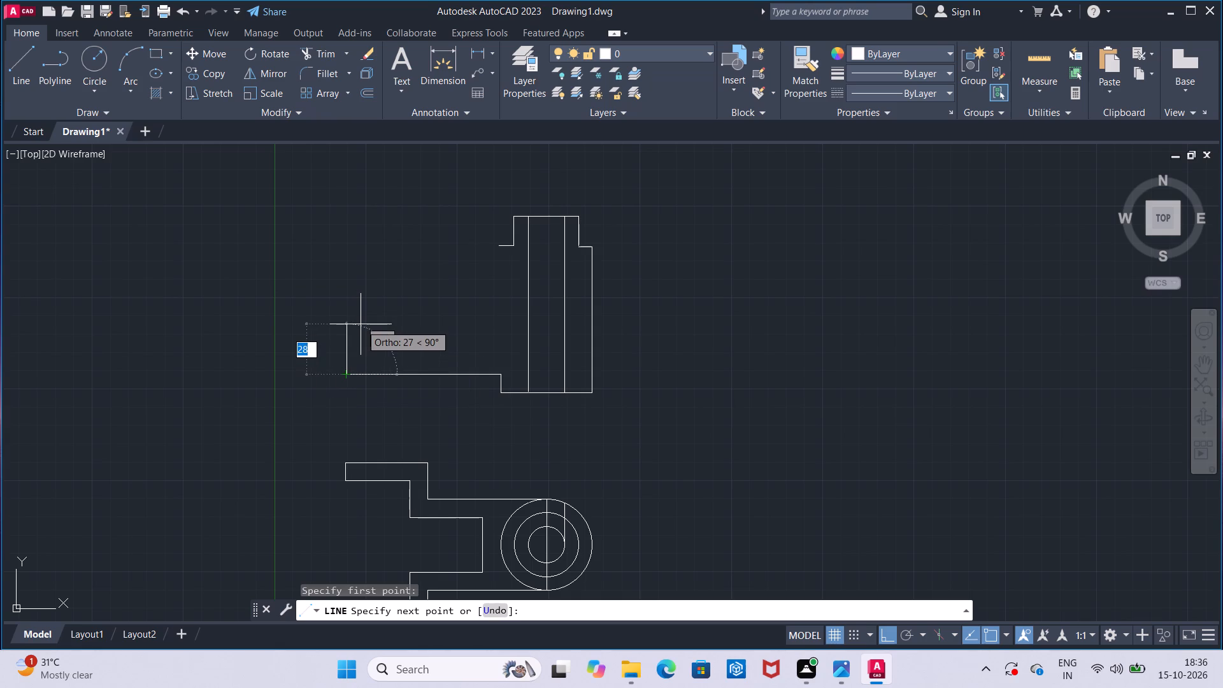
type("50")
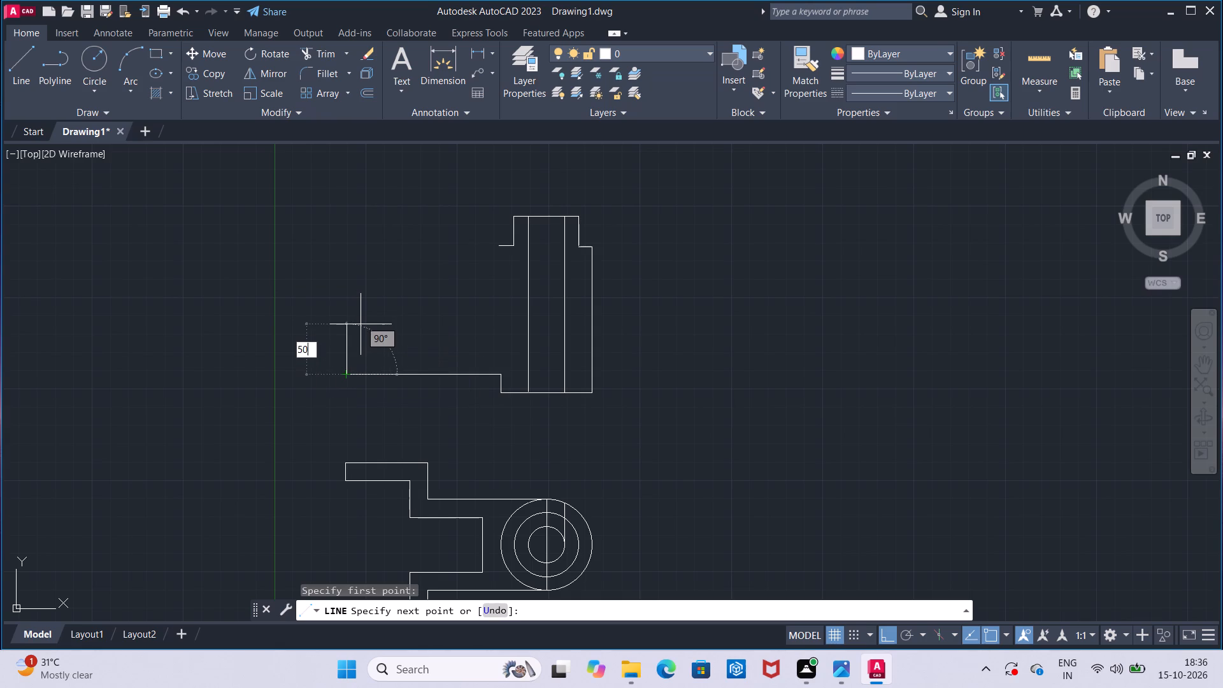
key("Return")
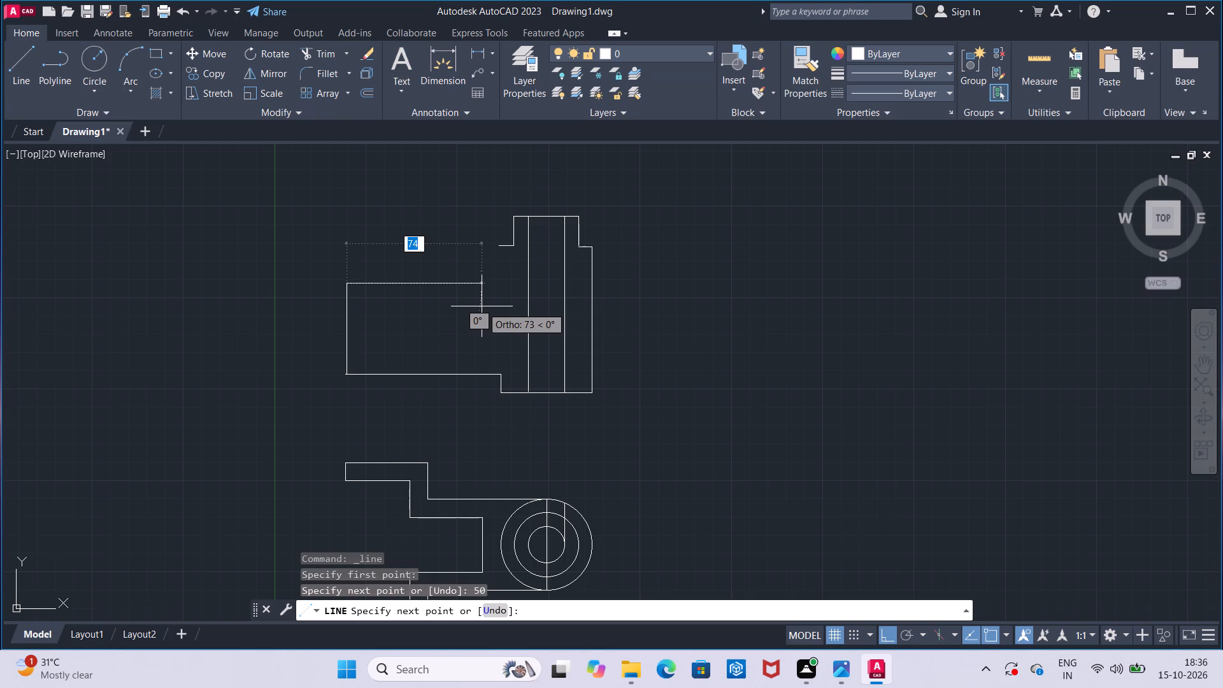
key("Escape")
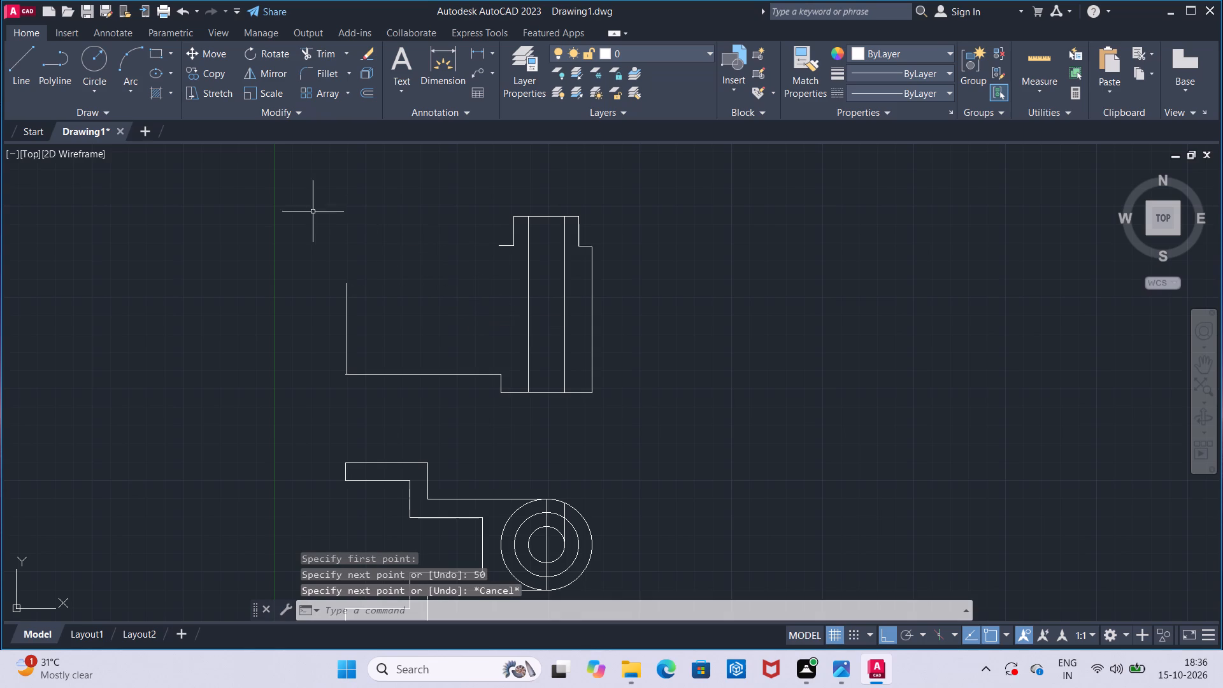
Check the length of the left arm's lower edge with a temporary linear dimension.
left_click(479, 48)
left_click(347, 373)
left_click(498, 371)
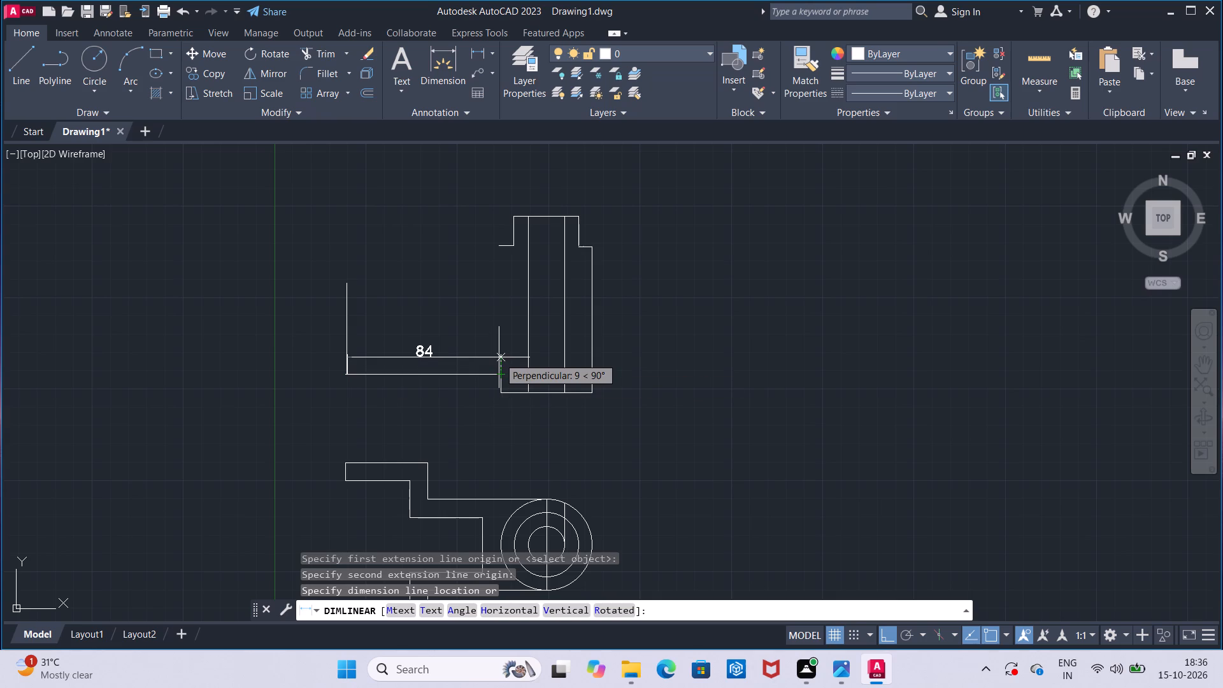
key("Escape")
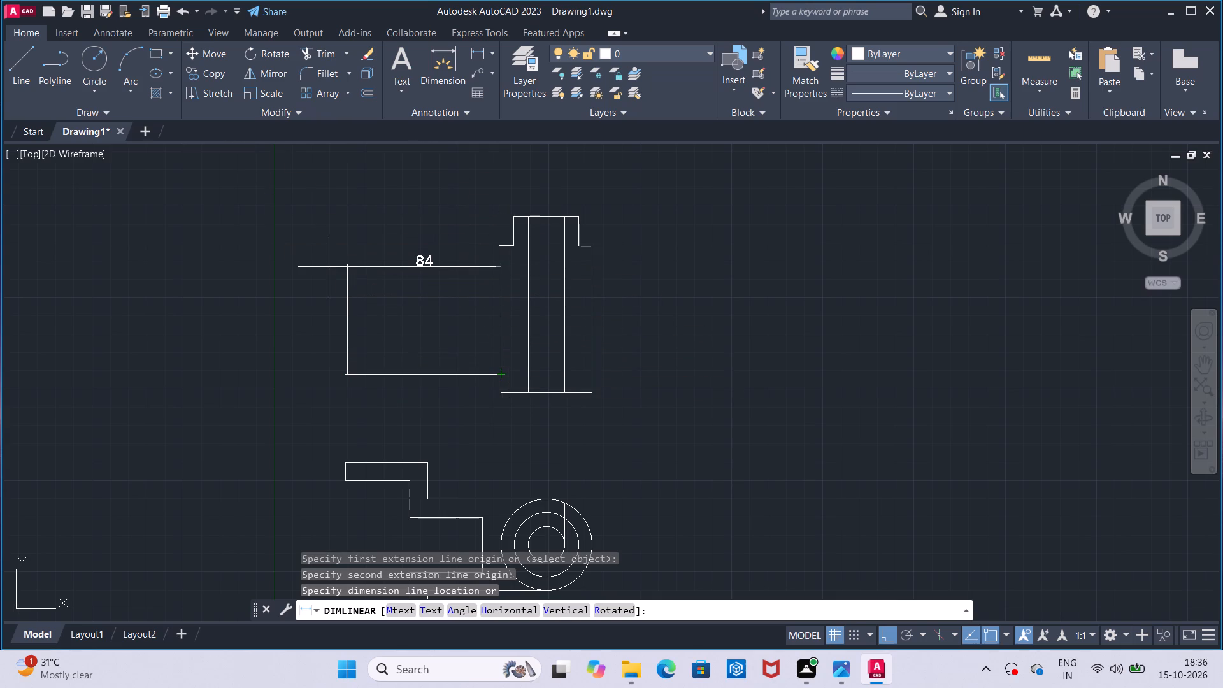
Draw an 84 mm horizontal line rightward from the top of the arm's 50 mm vertical line.
left_click(10, 72)
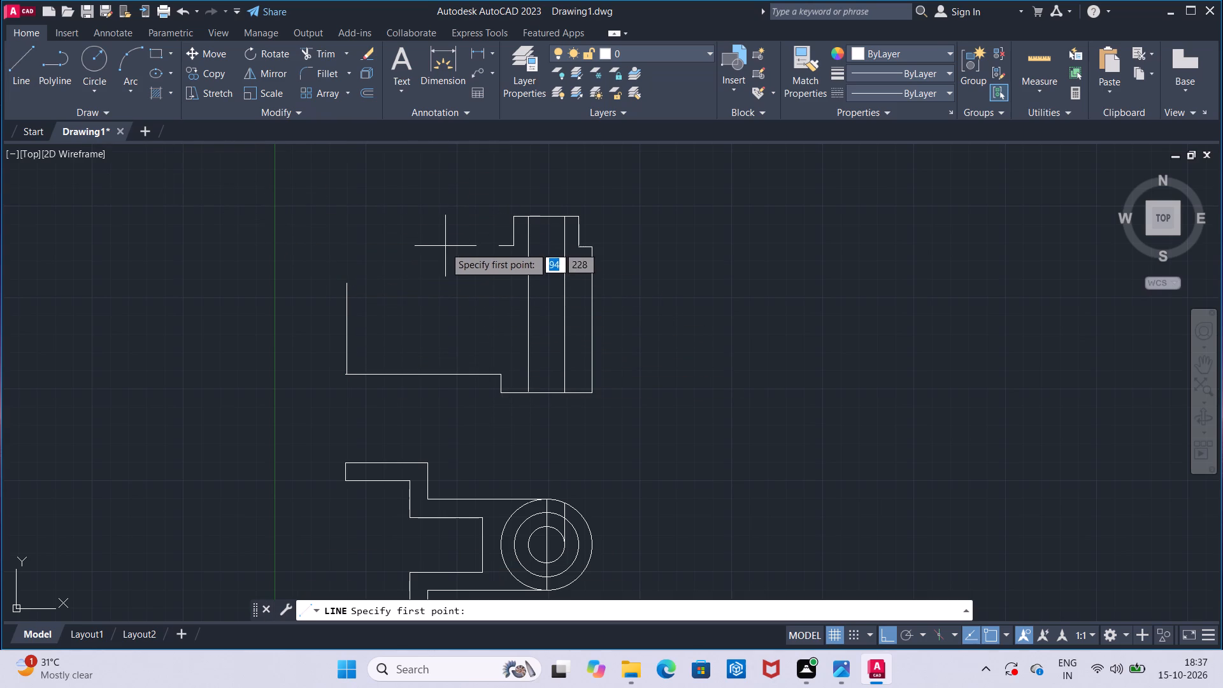
left_click(342, 280)
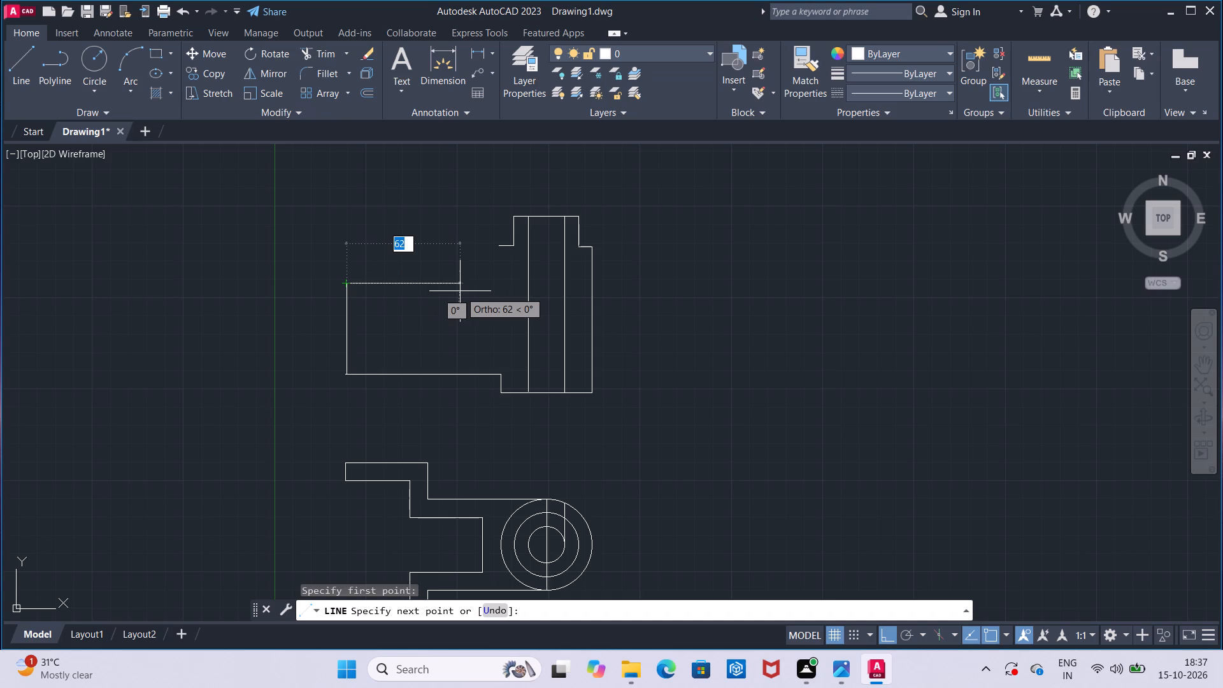
type("84")
key("Return")
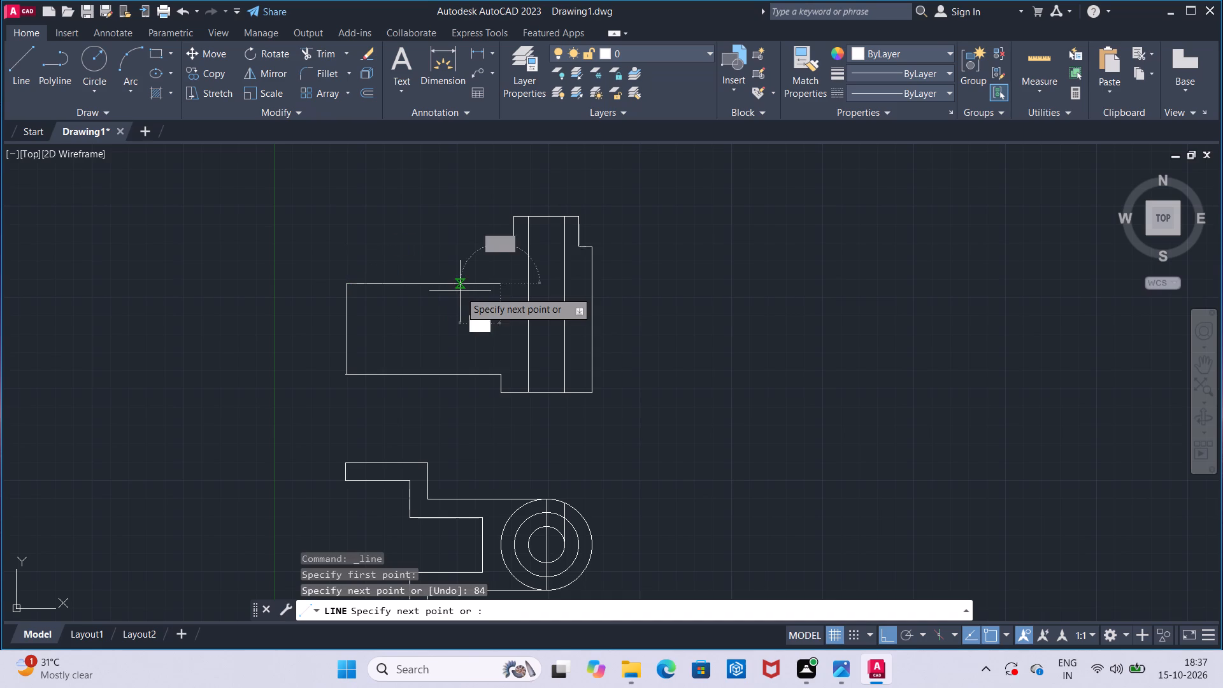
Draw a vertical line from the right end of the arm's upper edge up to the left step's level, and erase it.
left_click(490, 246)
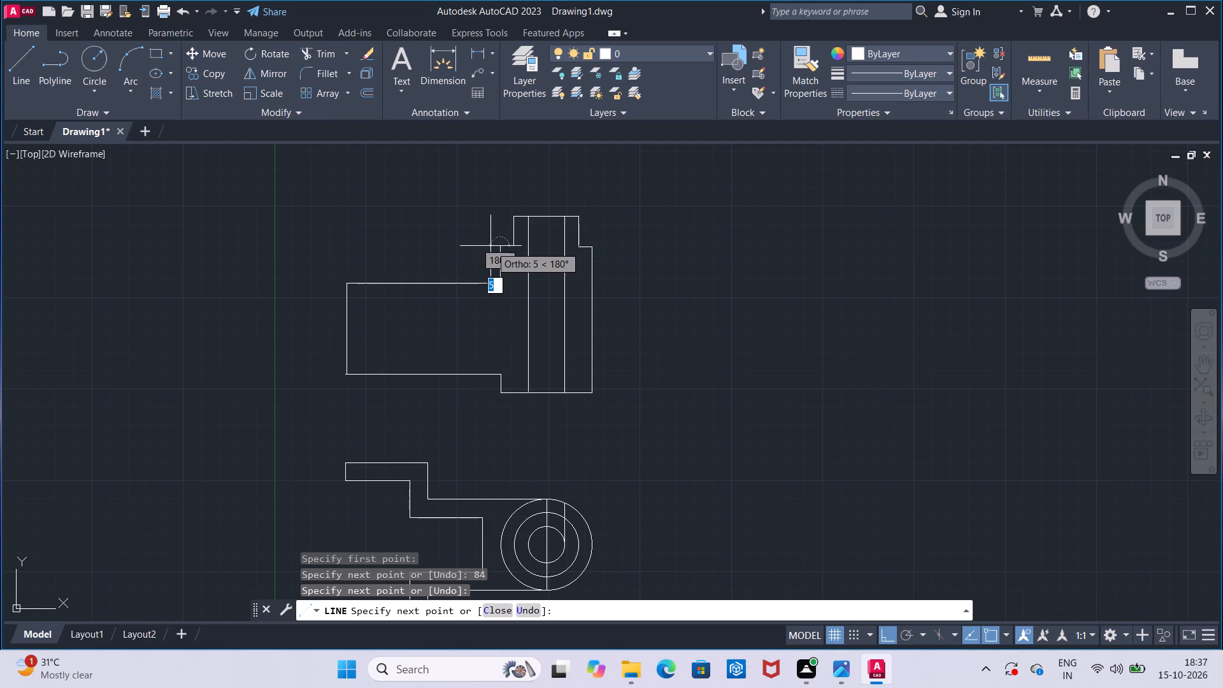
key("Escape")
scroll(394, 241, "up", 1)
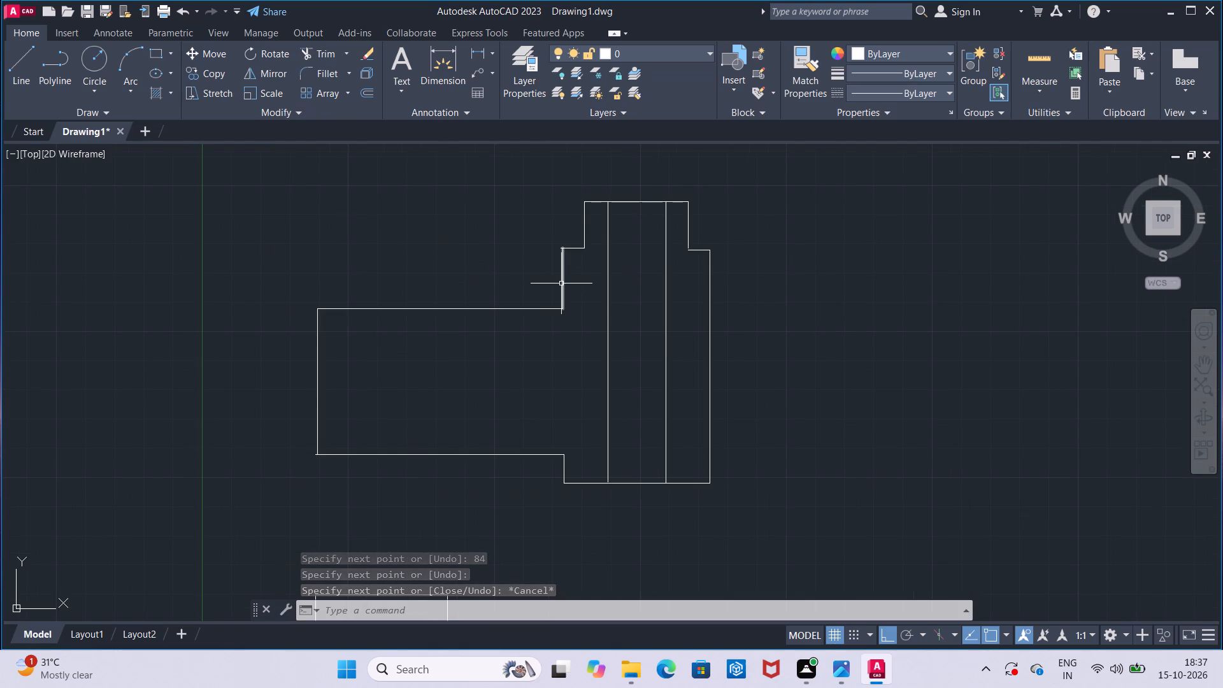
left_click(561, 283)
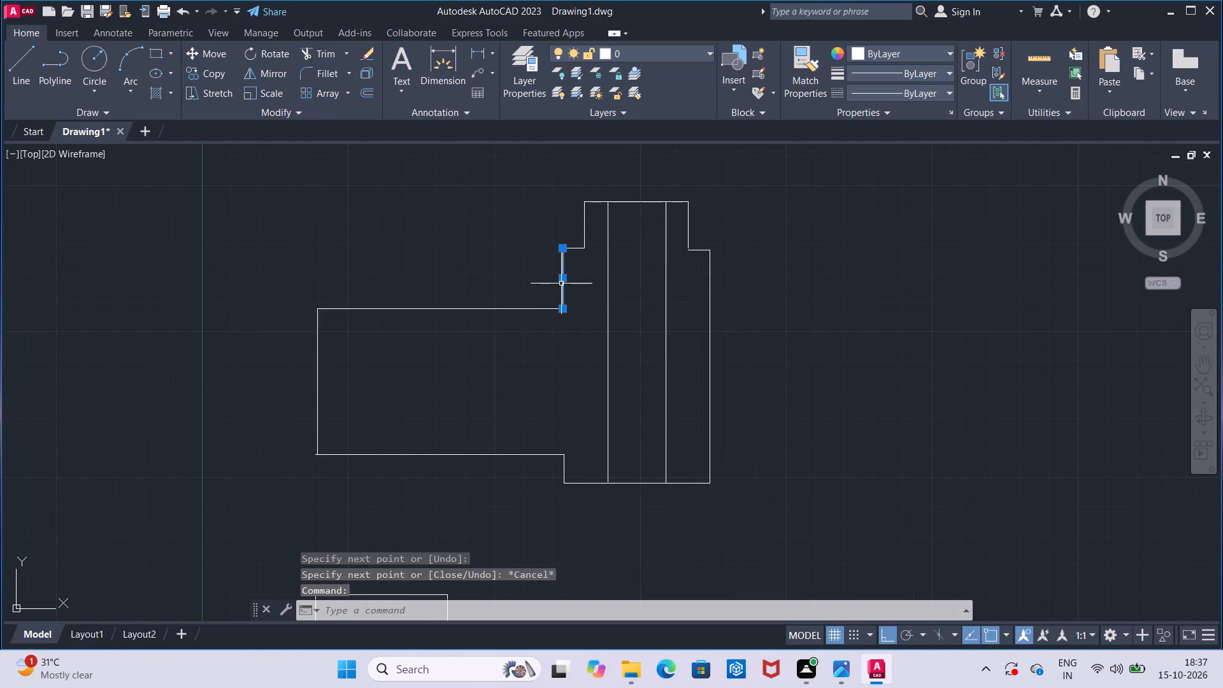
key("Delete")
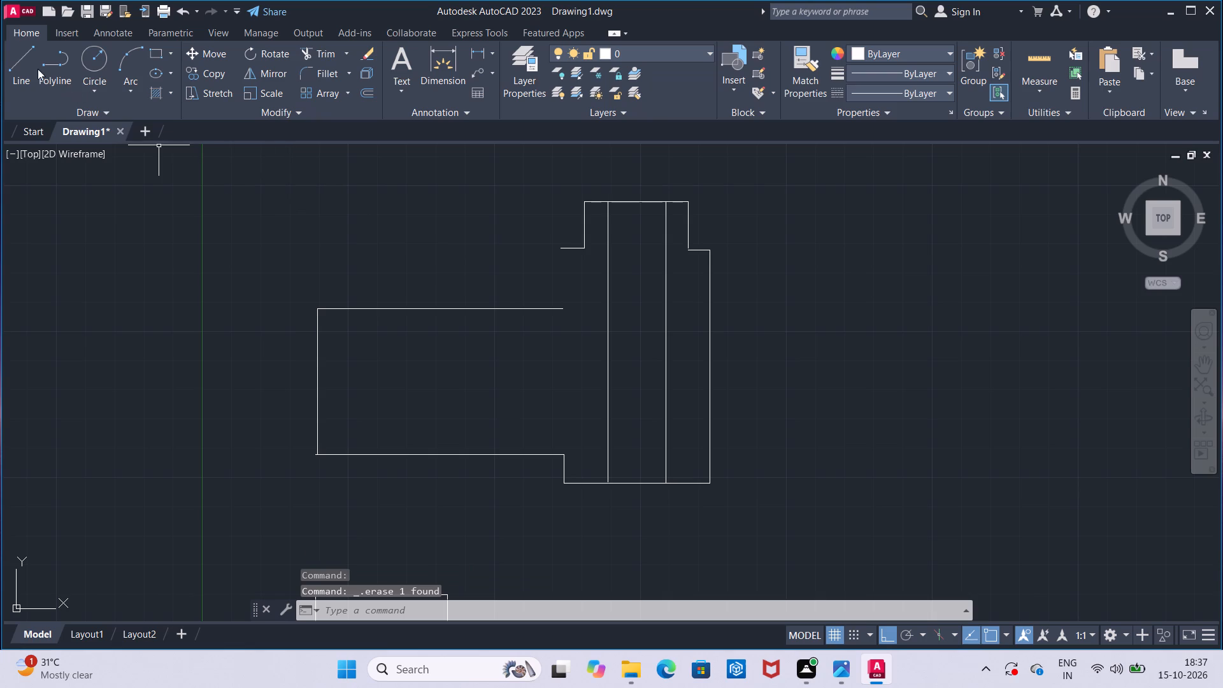
Draw a vertical line from the left end of the upper left step edge down to just below the arm's upper edge.
left_click(31, 68)
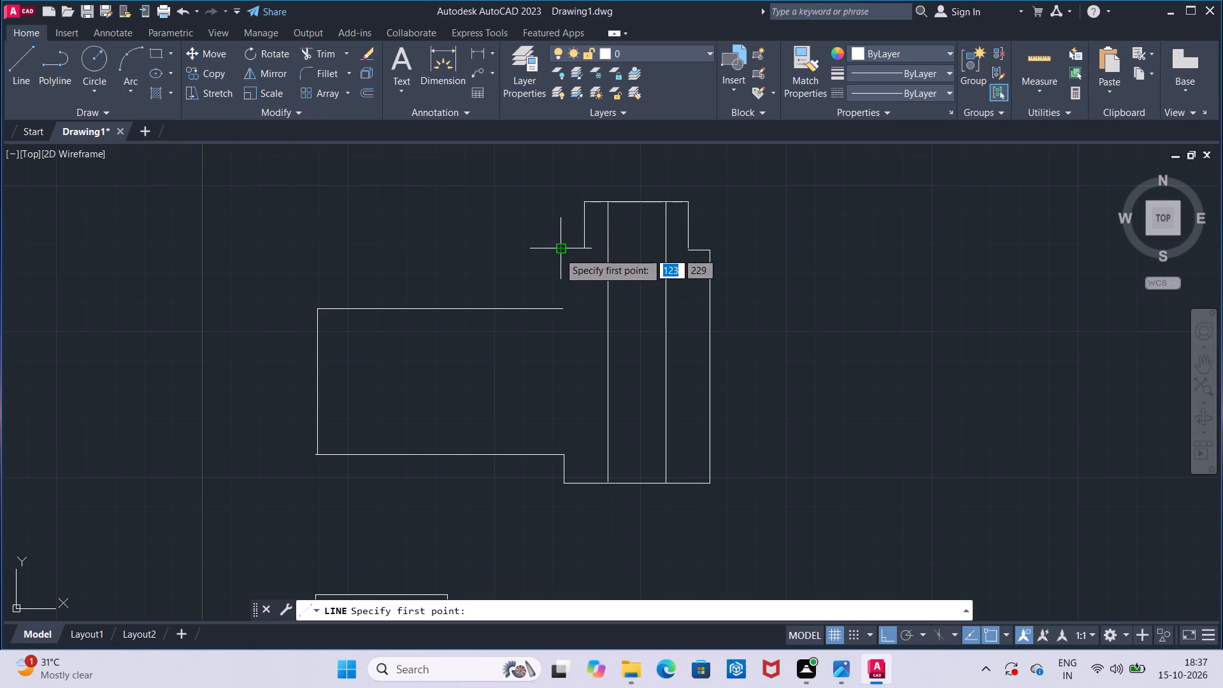
left_click(559, 252)
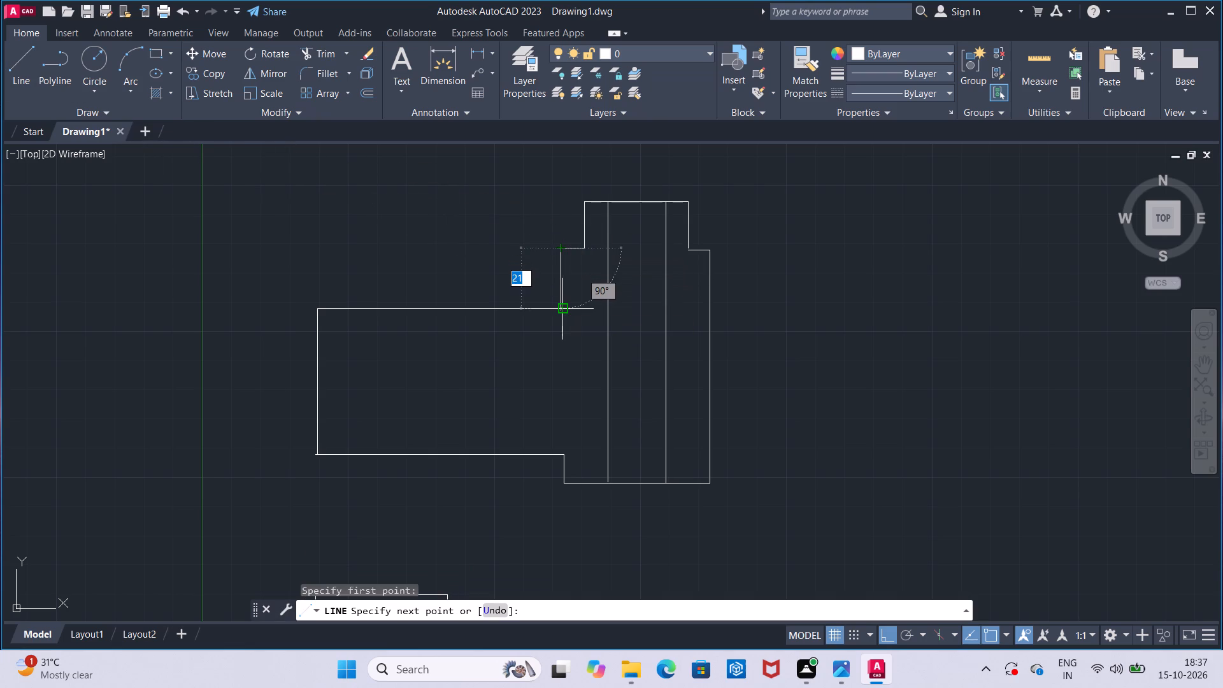
left_click(562, 324)
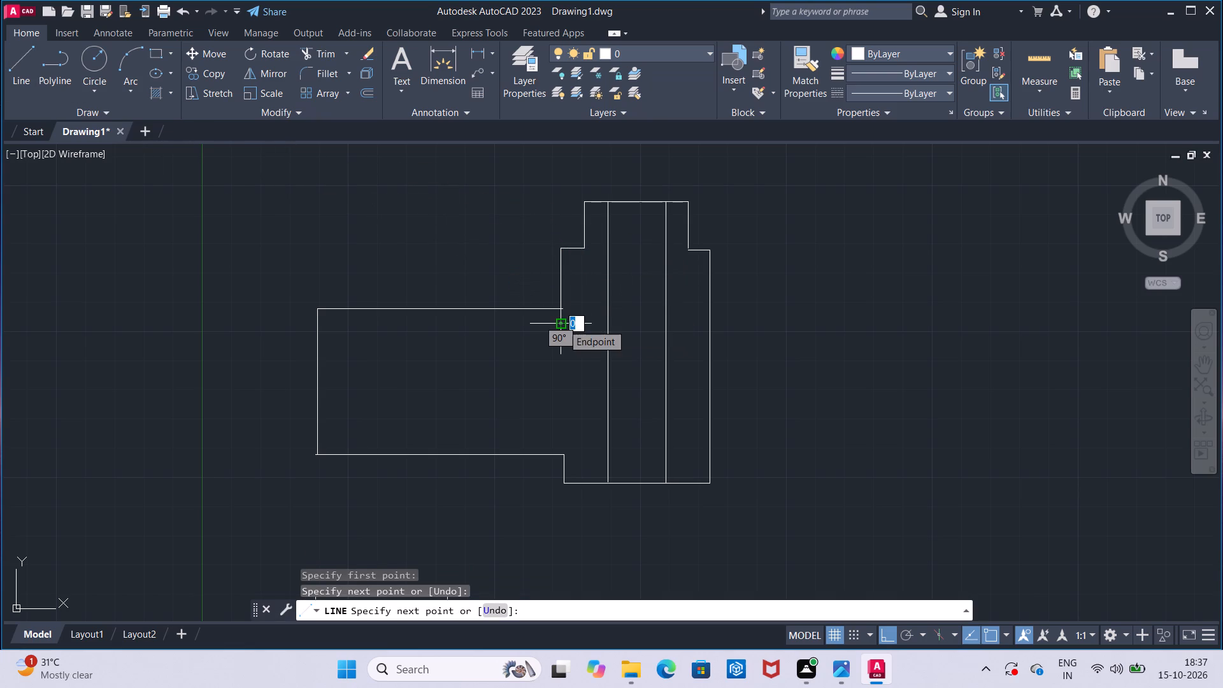
key("Escape")
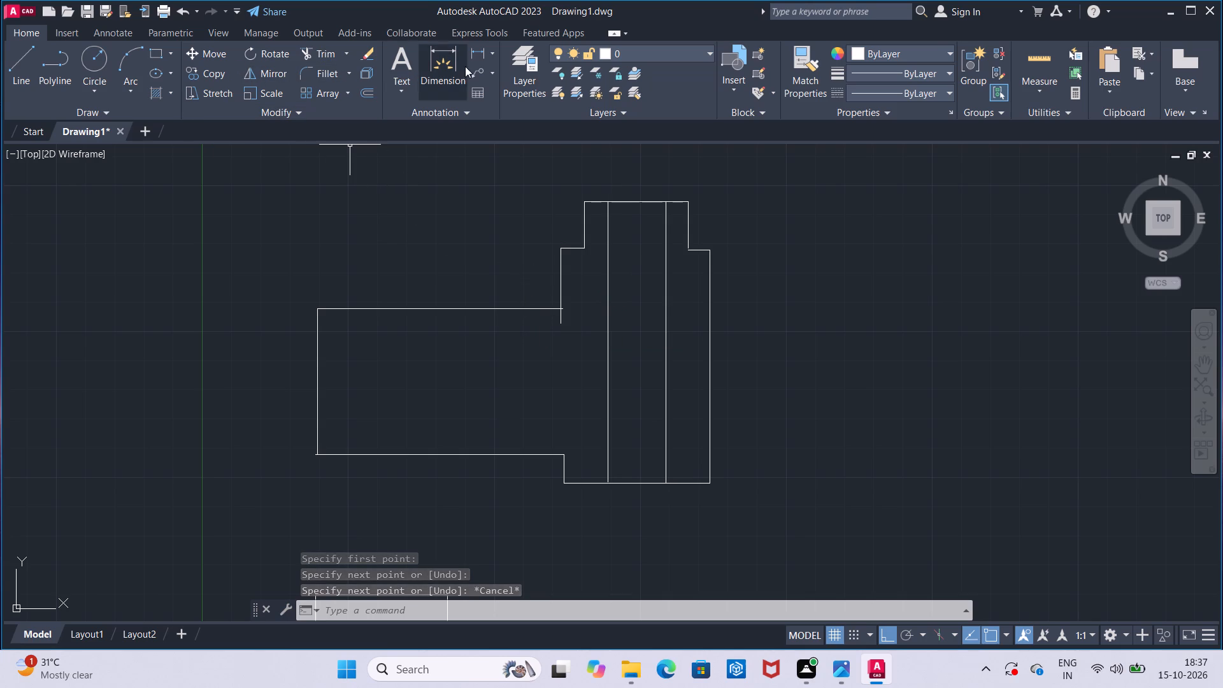
Trim the overhanging line ends where the arm's upper edge crosses the step's vertical line.
left_click(336, 53)
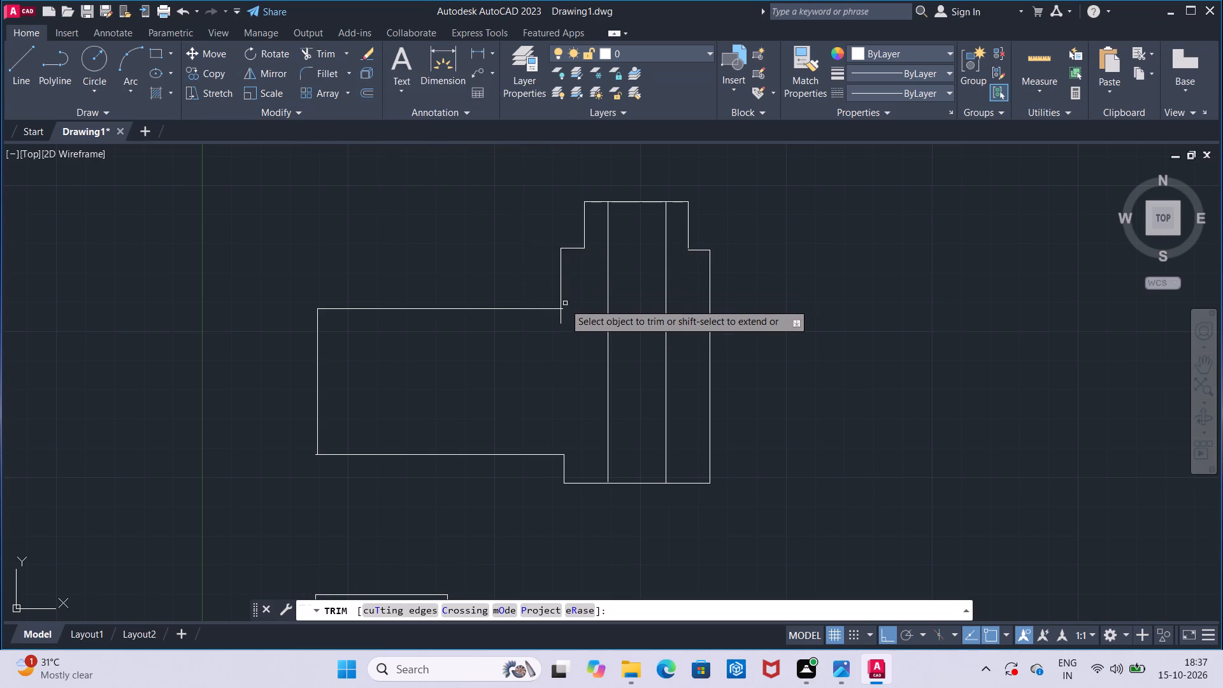
left_click(564, 307)
left_click(563, 315)
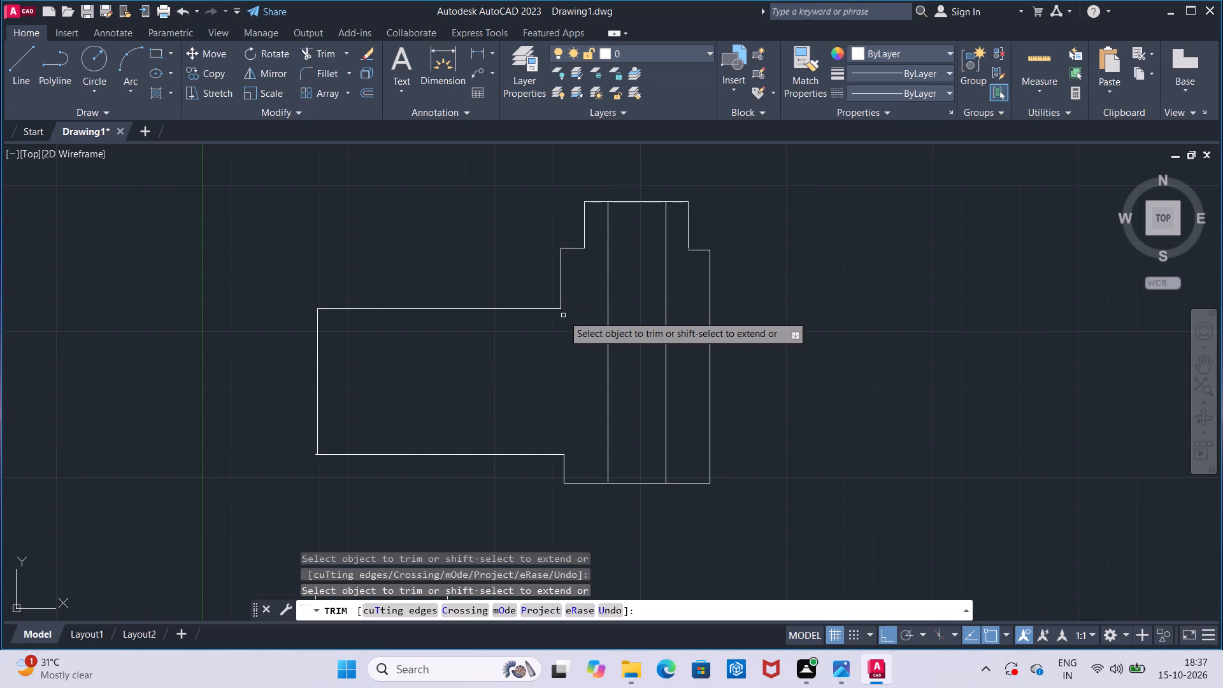
key("Escape")
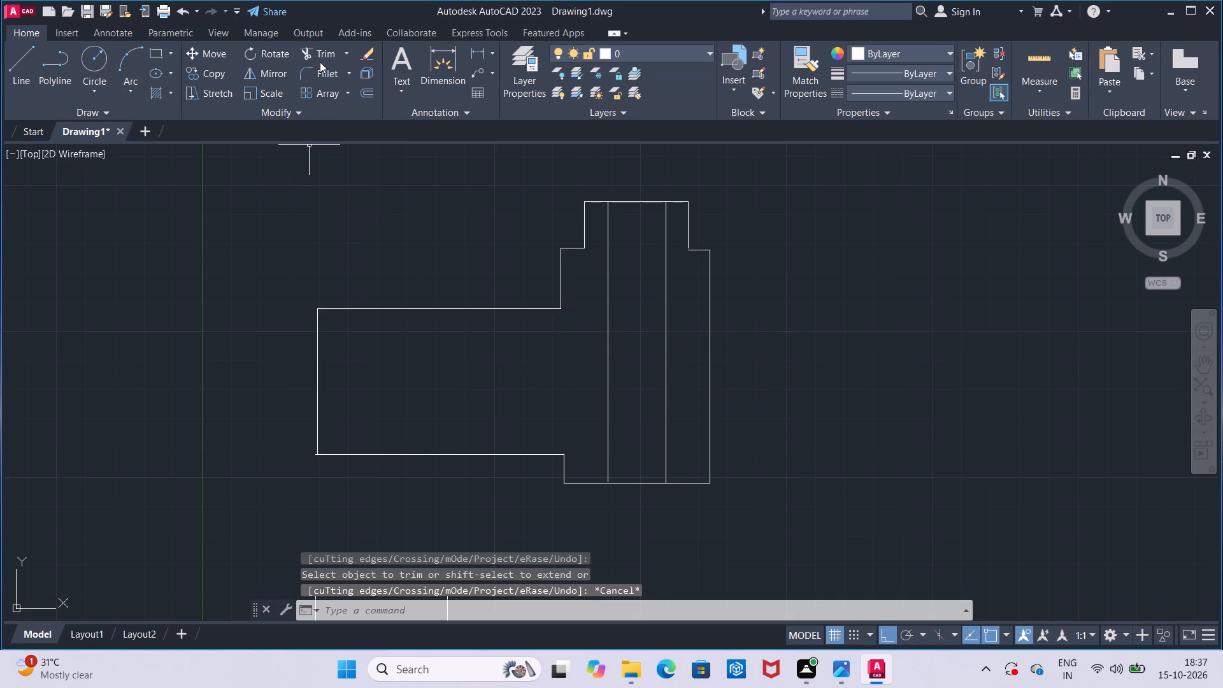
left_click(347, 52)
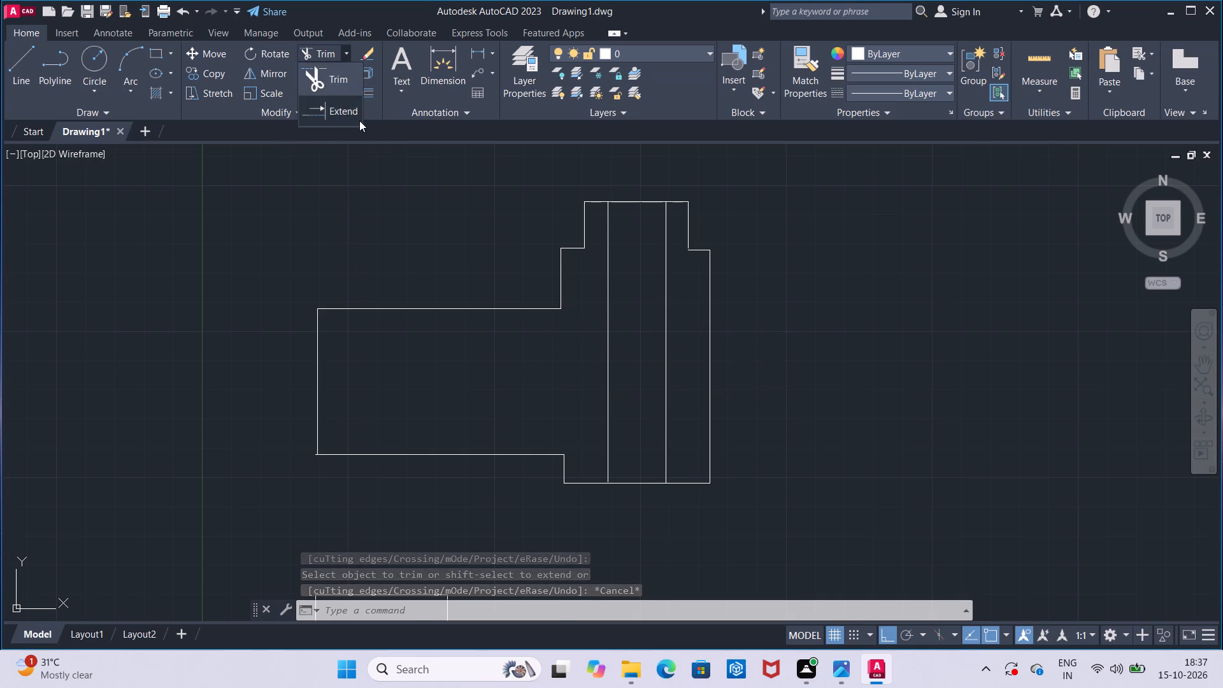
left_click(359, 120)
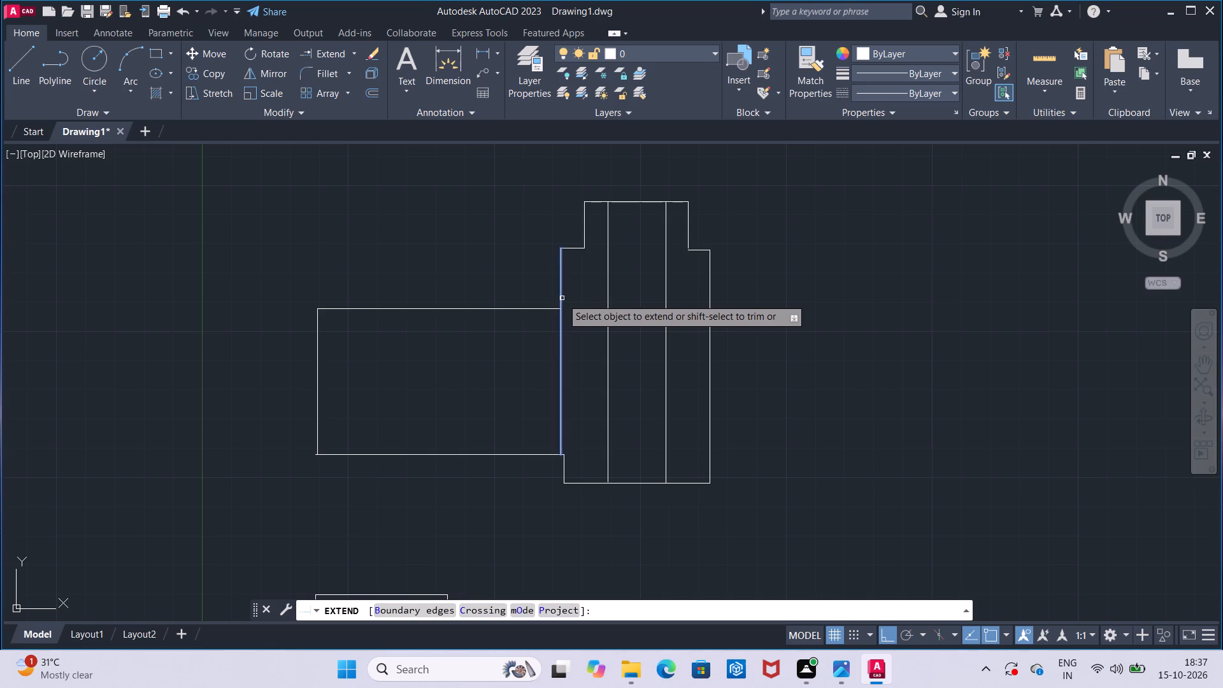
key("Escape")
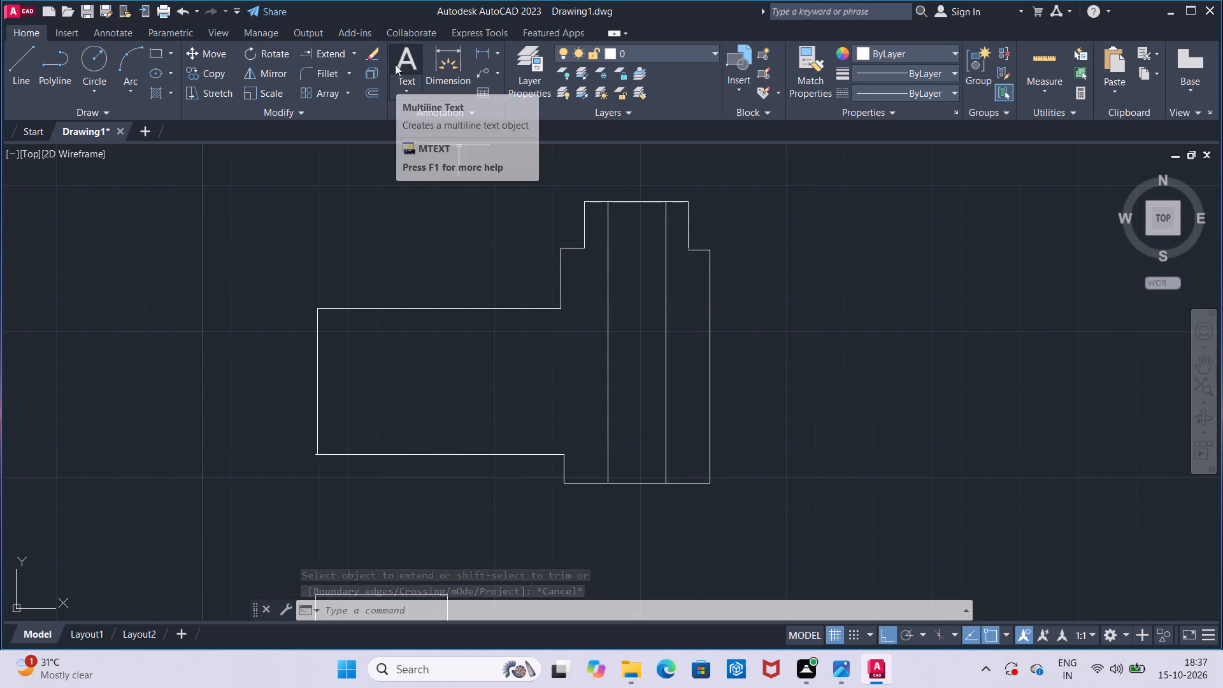
Check the upper view's width between the outer corners of its left and right steps with a temporary linear dimension.
left_click(485, 52)
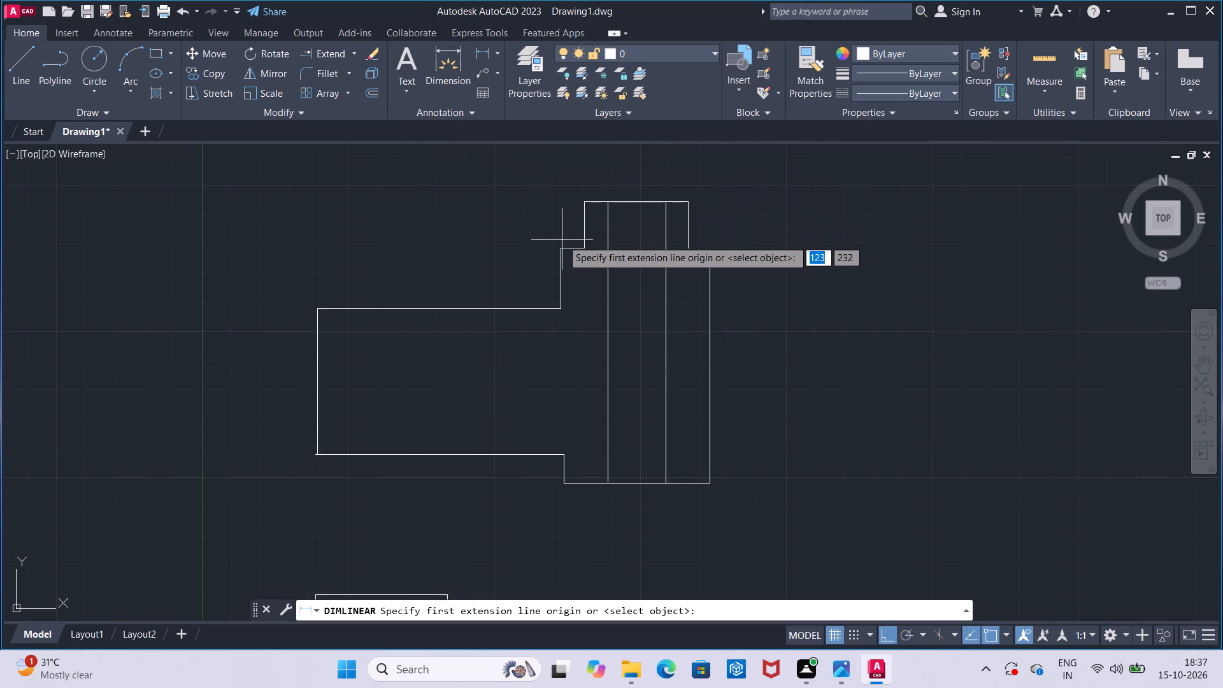
left_click(561, 245)
left_click(704, 247)
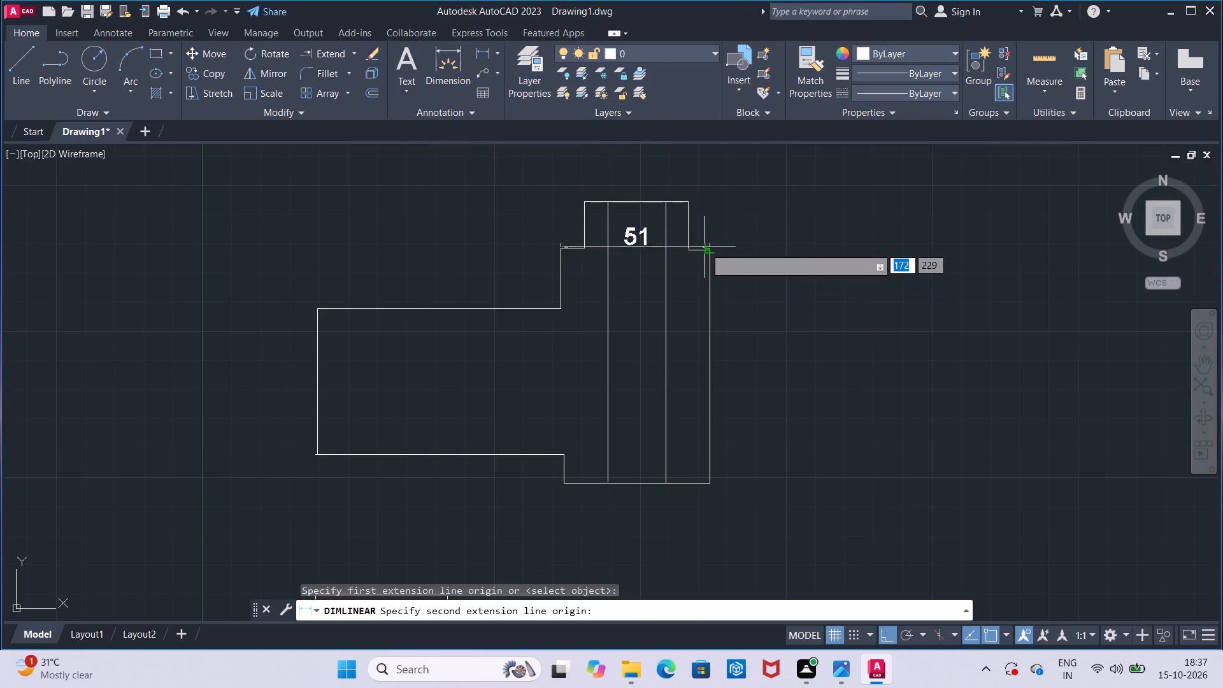
key("Escape")
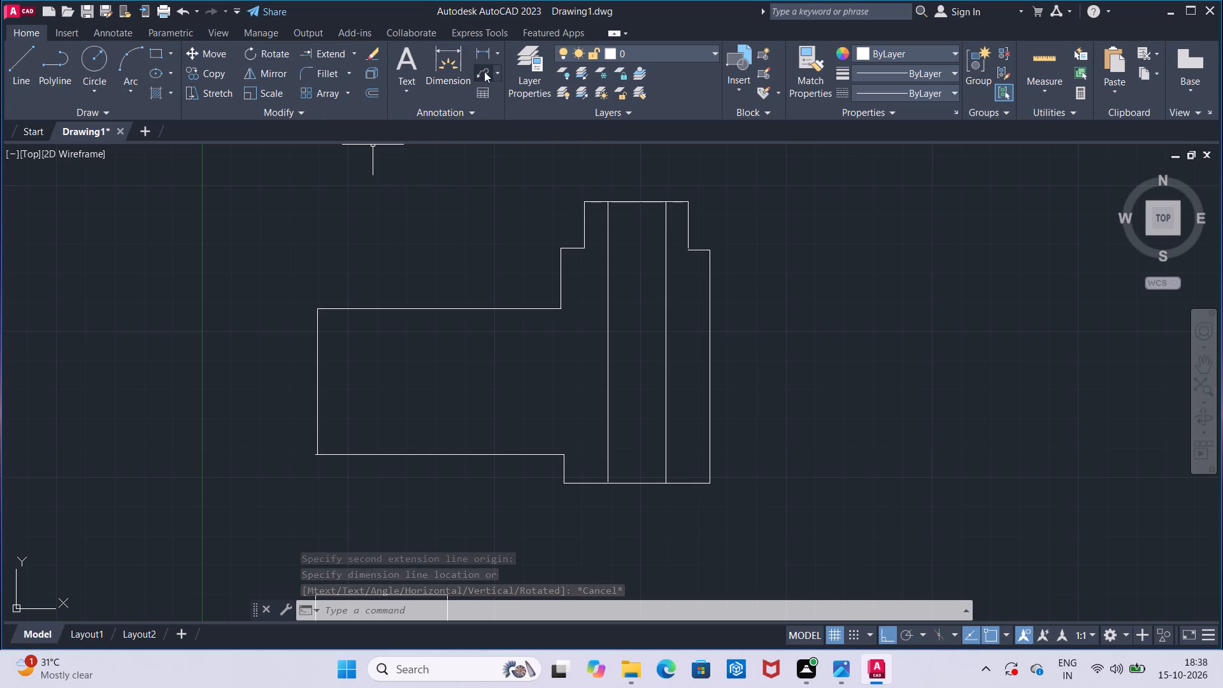
Check the width of the upper view's left step edge with a temporary linear dimension.
left_click(485, 55)
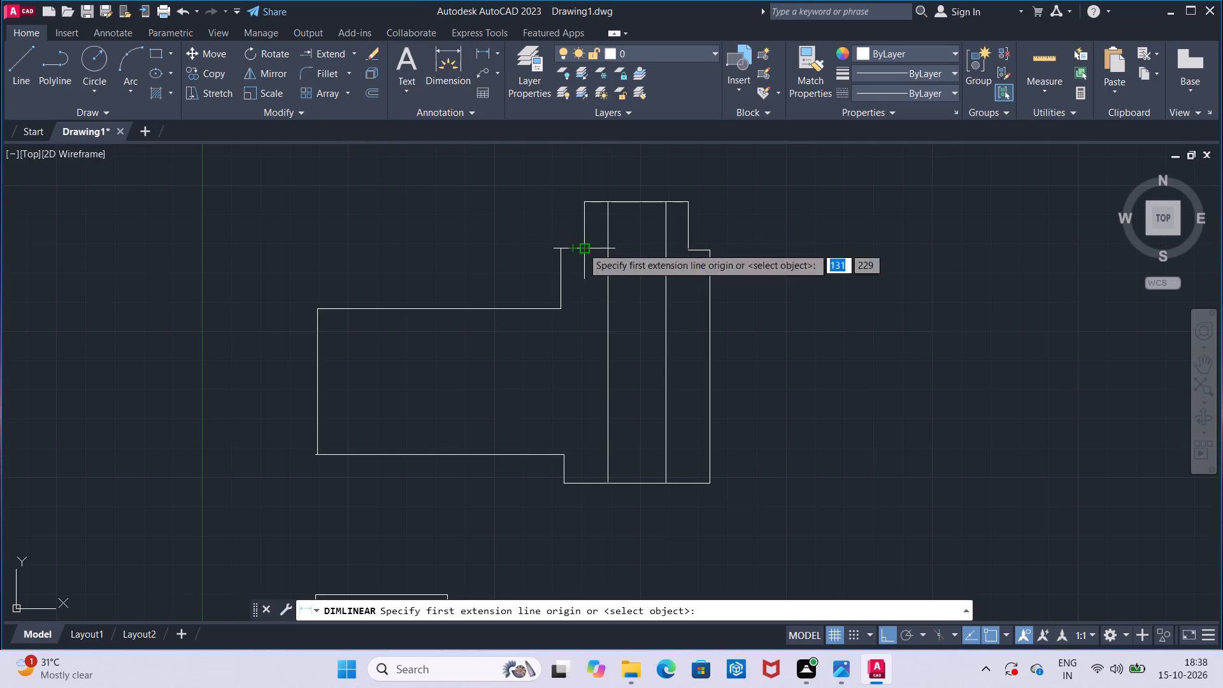
left_click(582, 247)
left_click(564, 245)
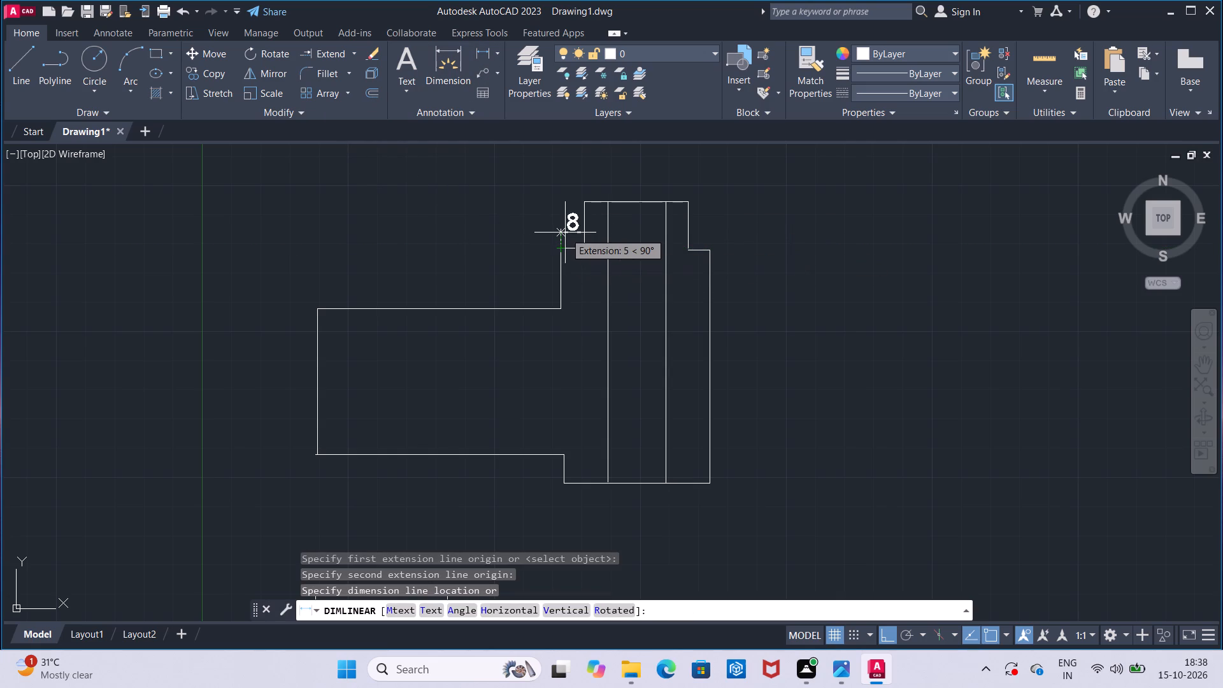
key("Escape")
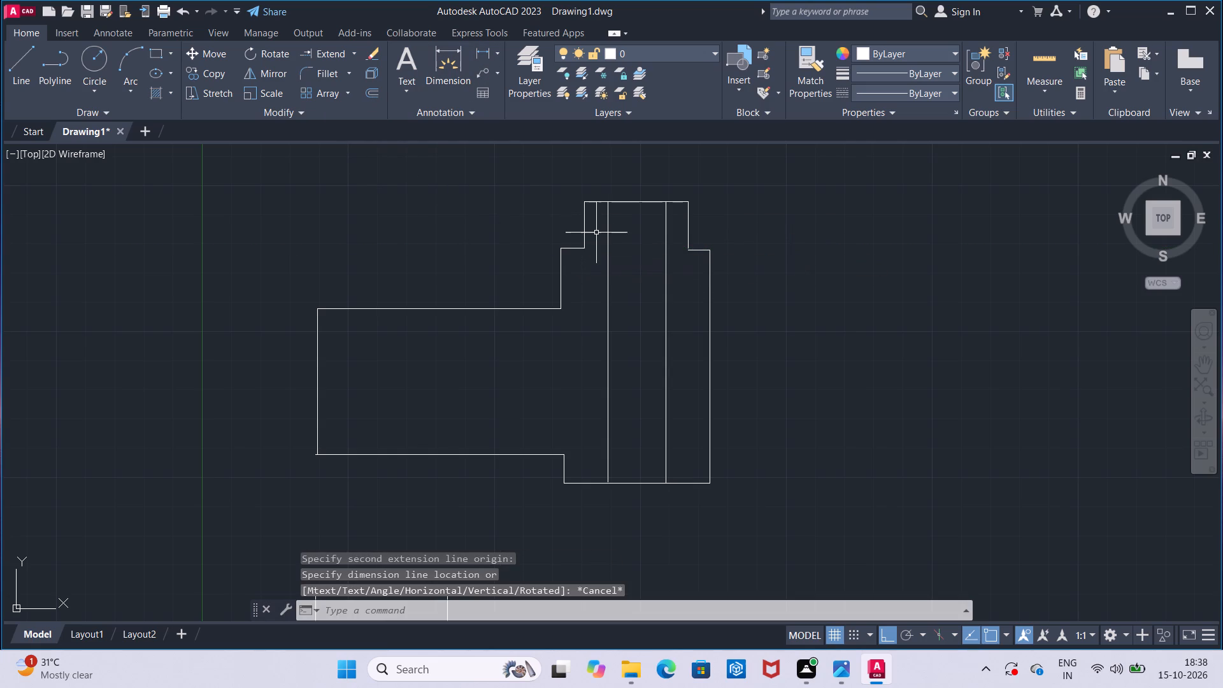
Check the width of the upper view's bottom edge with a temporary linear dimension.
left_click(489, 52)
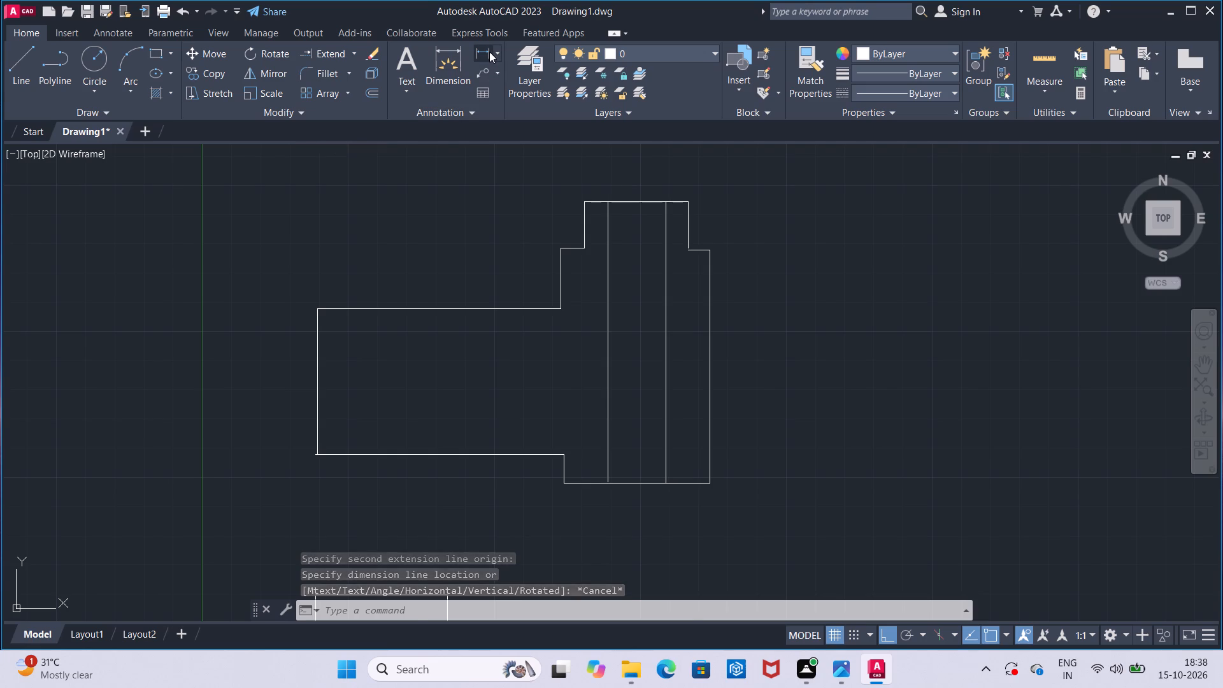
left_click(569, 482)
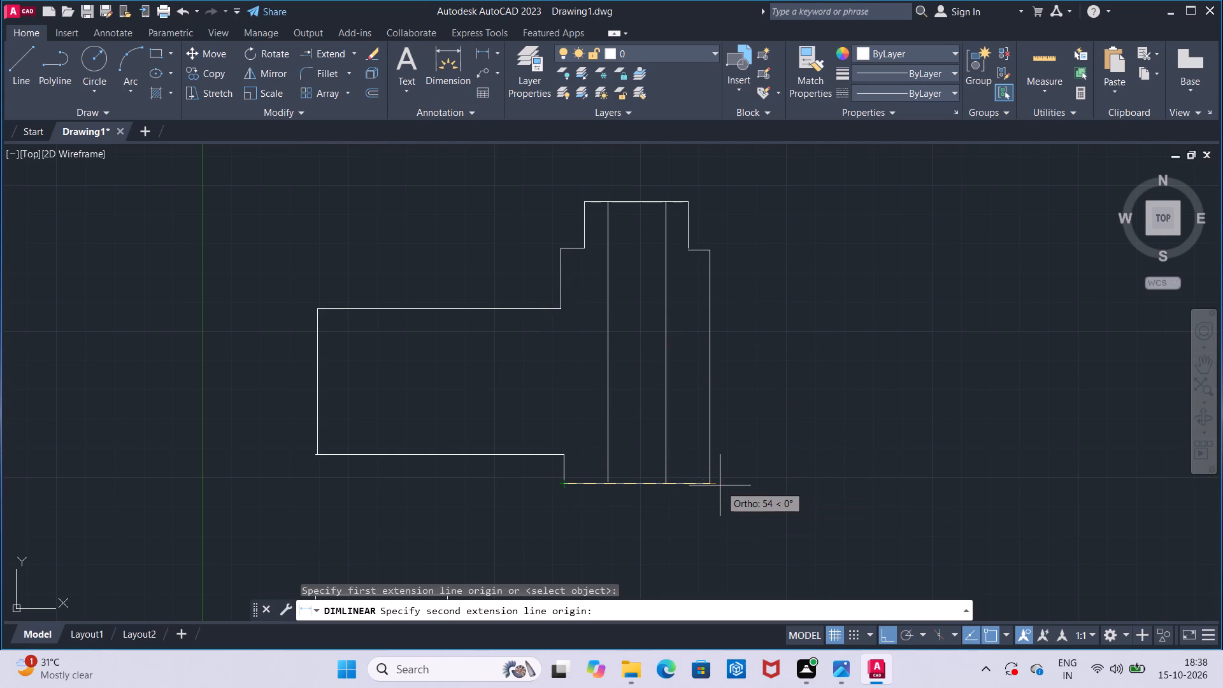
left_click(706, 482)
key("Escape")
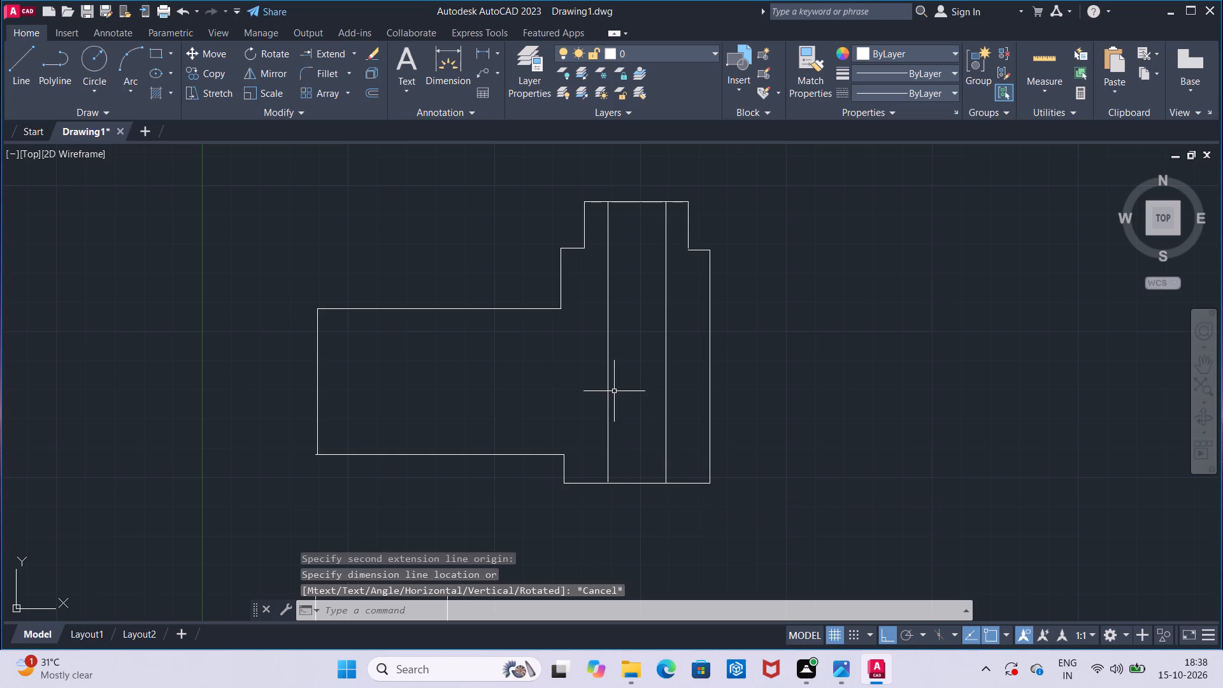
Offset the short vertical line below the upper view's left step edge by 1 mm inward, toward the body.
scroll(613, 391, "up", 1)
middle_click(610, 372)
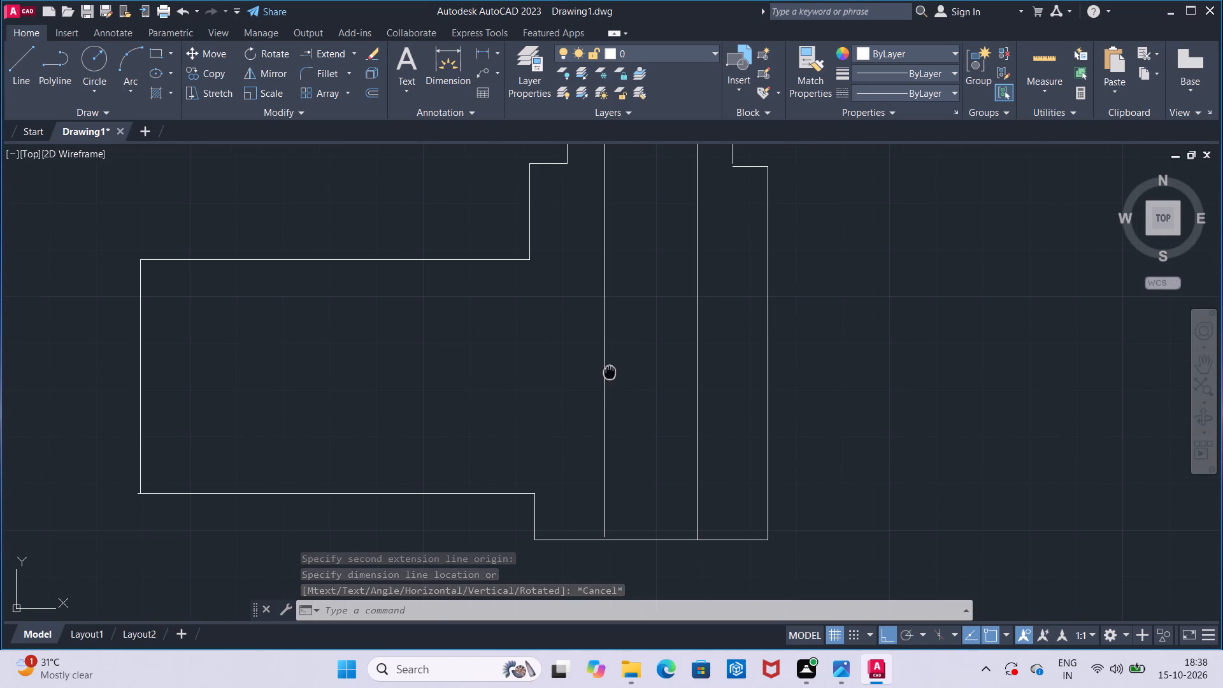
middle_click_drag(610, 376, 610, 408)
middle_click(610, 409)
middle_click(610, 409)
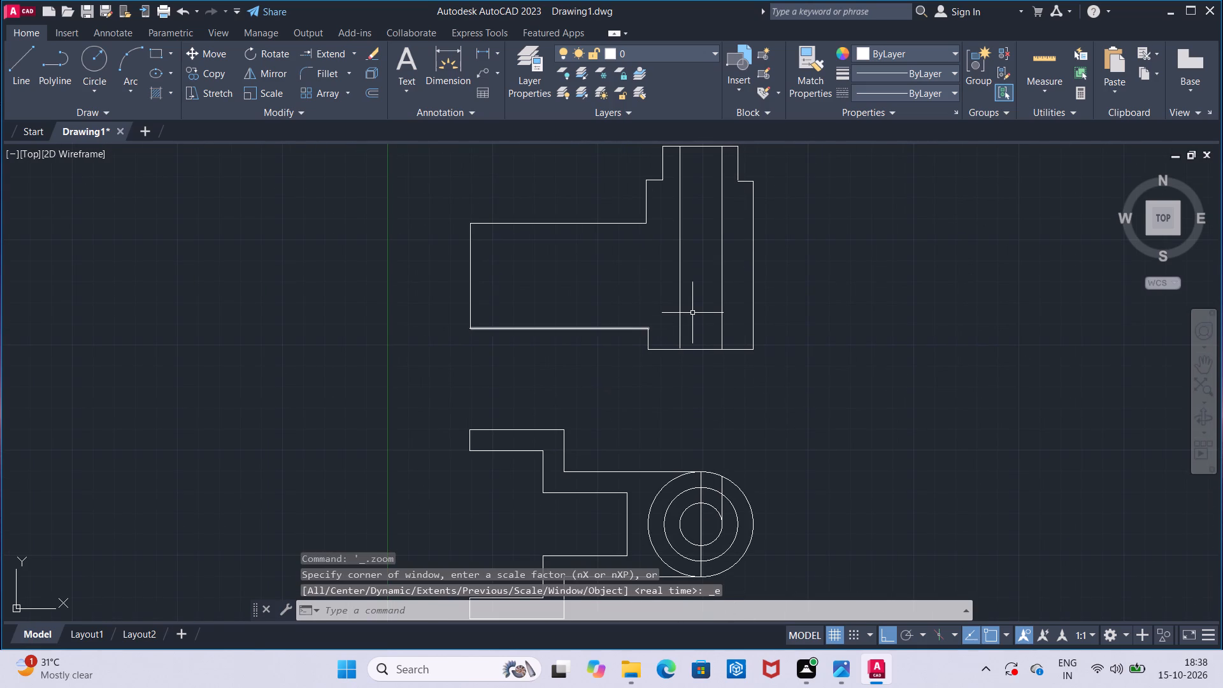
middle_click(692, 313)
scroll(692, 313, "down", 1)
middle_click_drag(704, 306, 698, 357)
middle_click(695, 371)
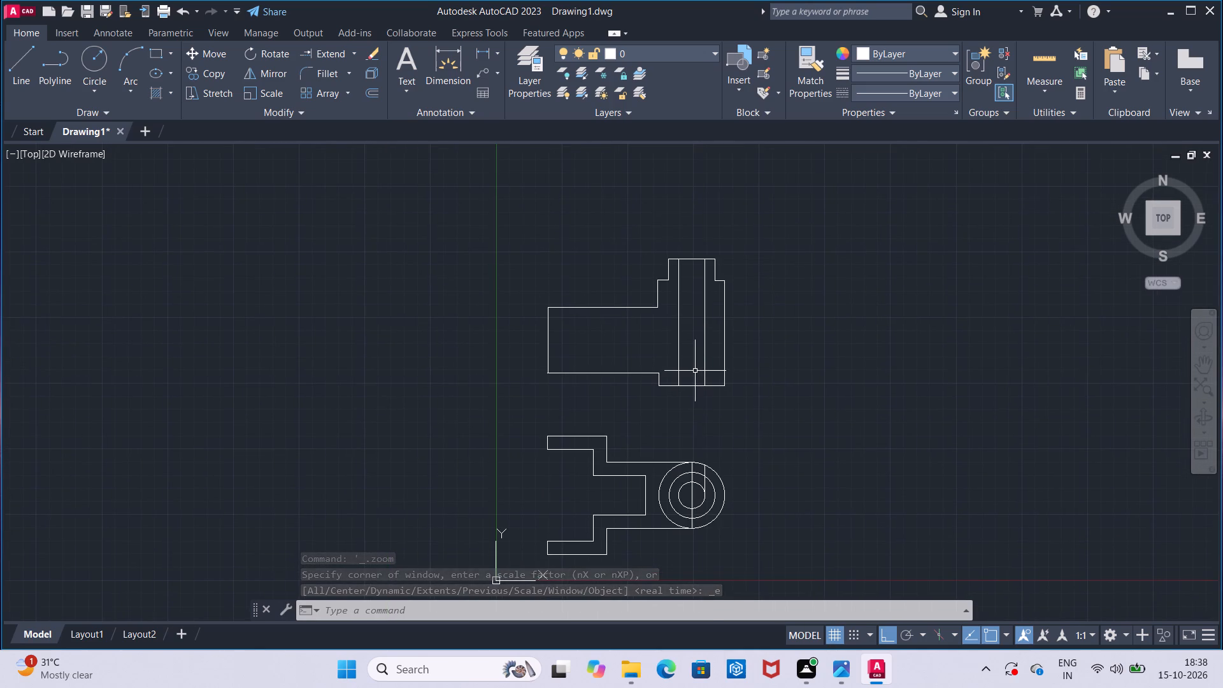
scroll(695, 371, "up", 1)
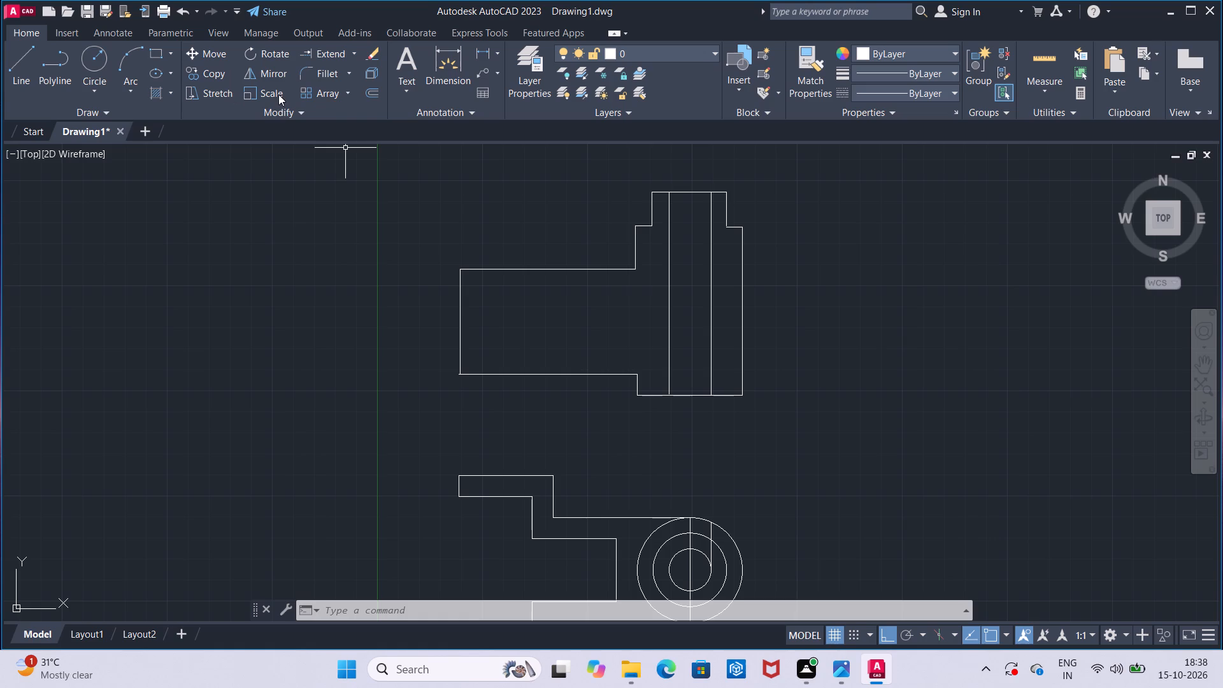
left_click(373, 89)
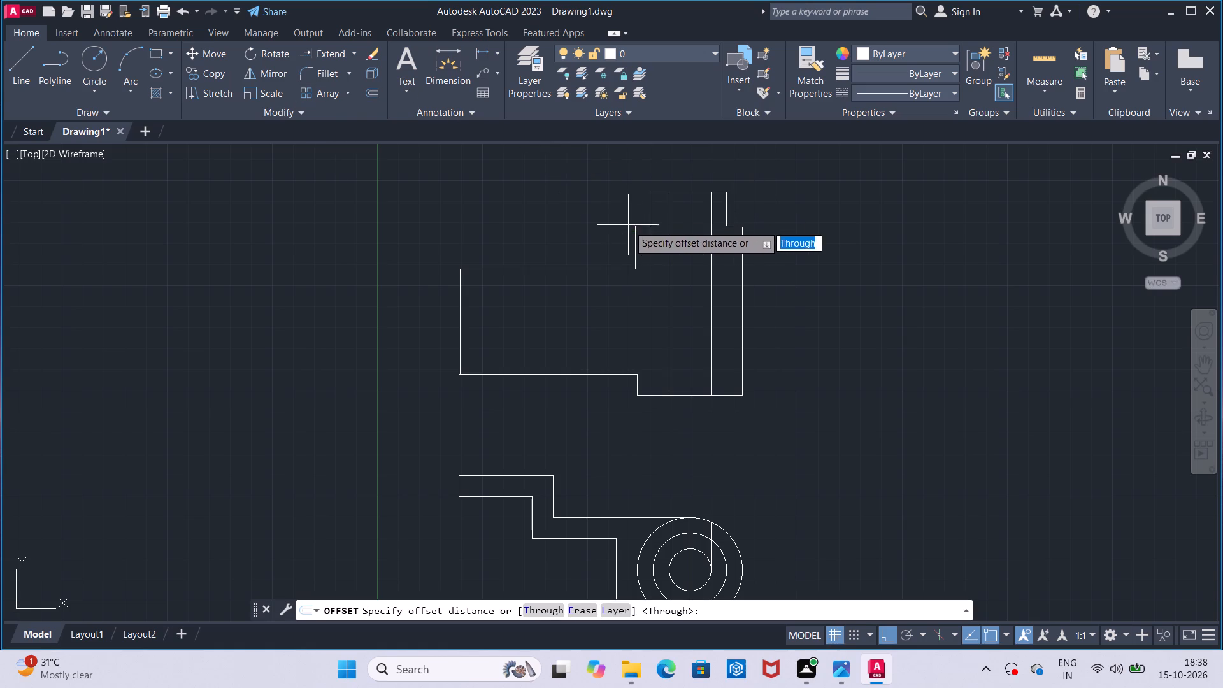
left_click(631, 244)
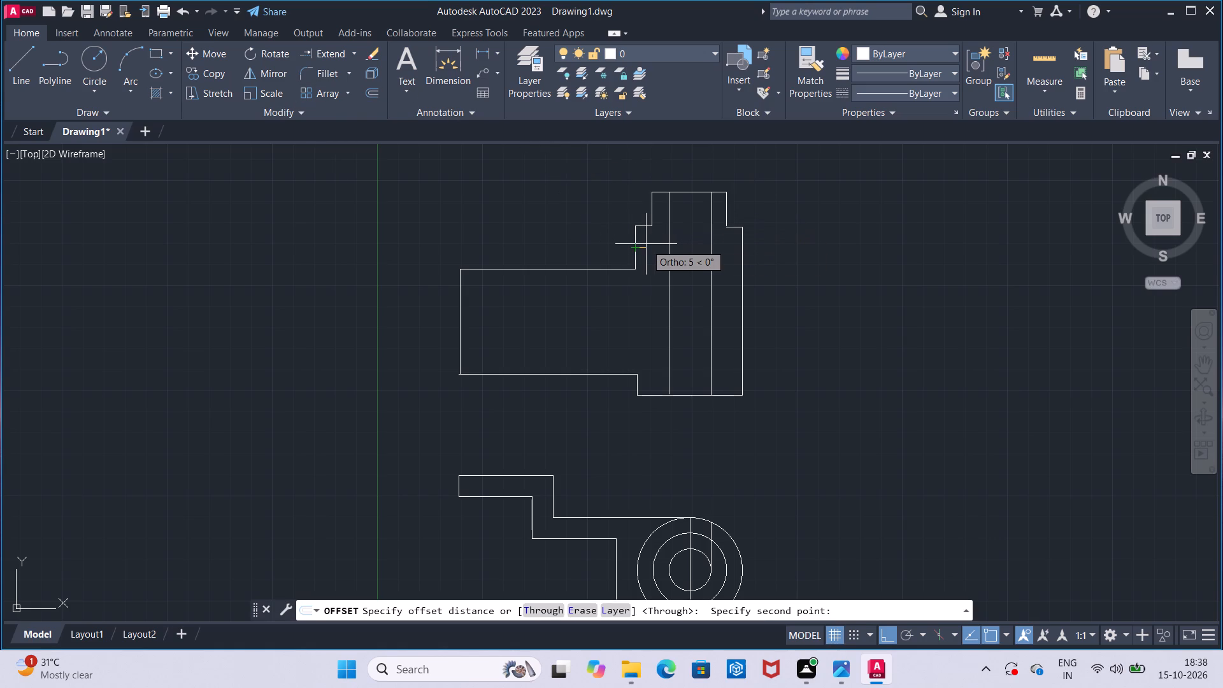
key("1")
key("Return")
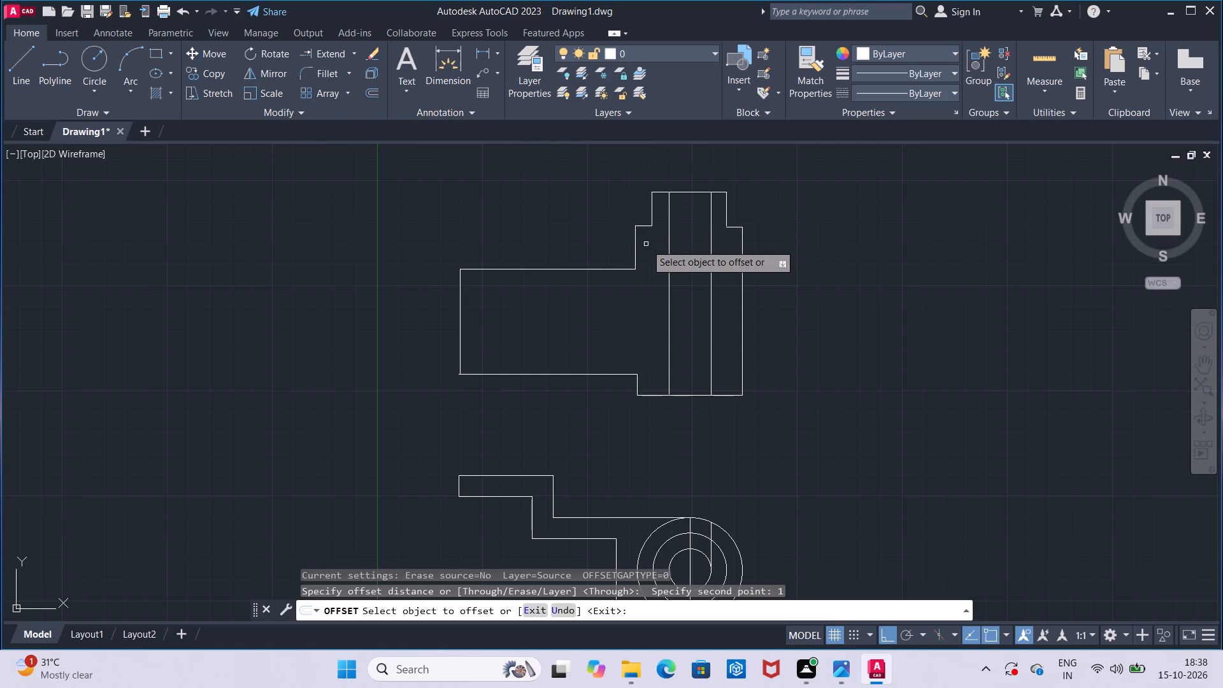
left_click(636, 247)
left_click(641, 247)
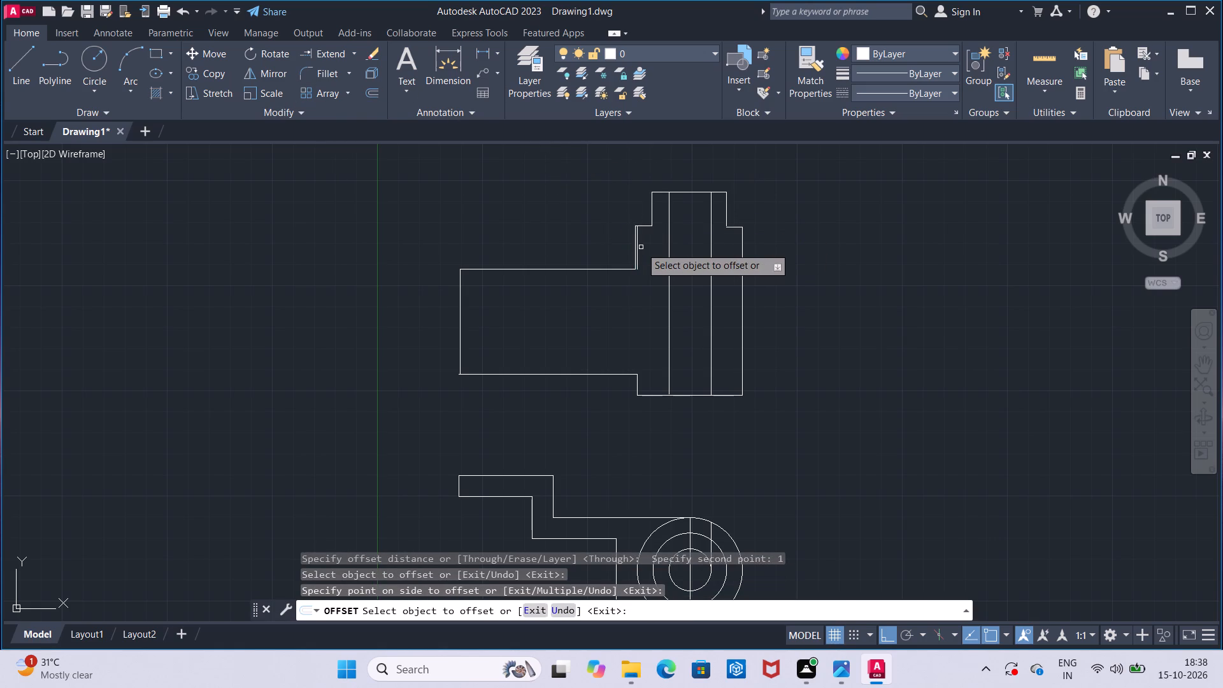
key("Escape")
Trim the left step edge back to the offset vertical line and remove the original vertical line.
scroll(640, 240, "up", 1)
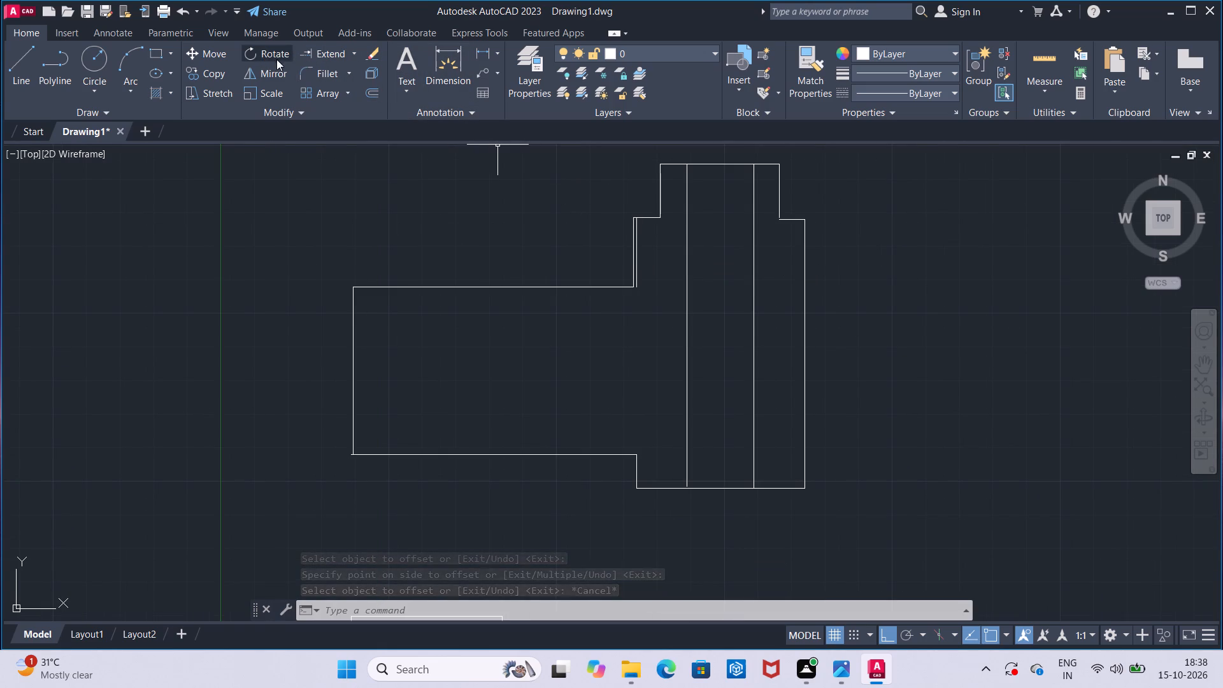
left_click(358, 54)
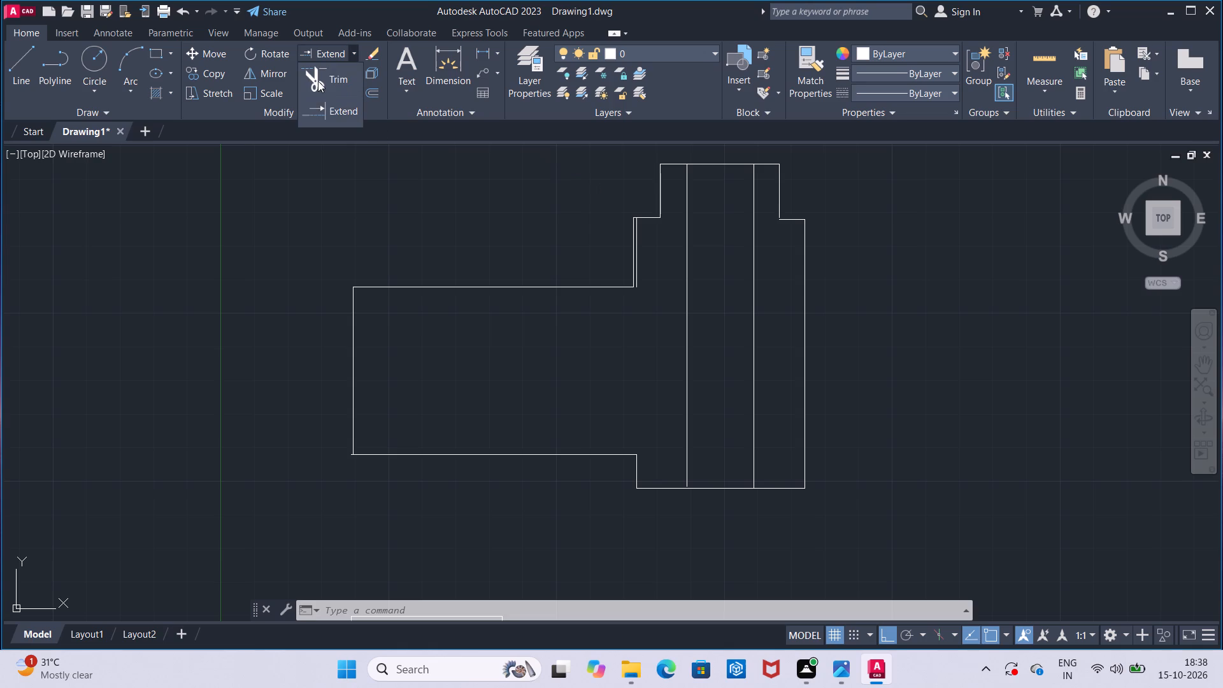
left_click(318, 81)
scroll(643, 189, "up", 3)
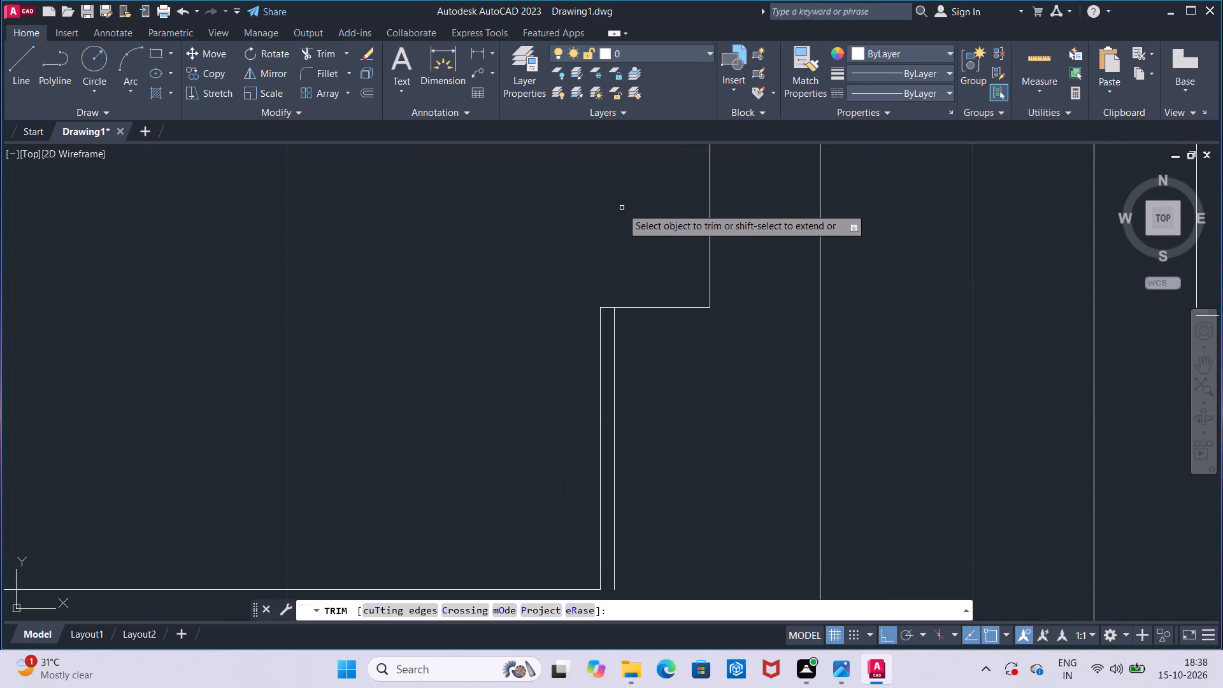
left_click(608, 306)
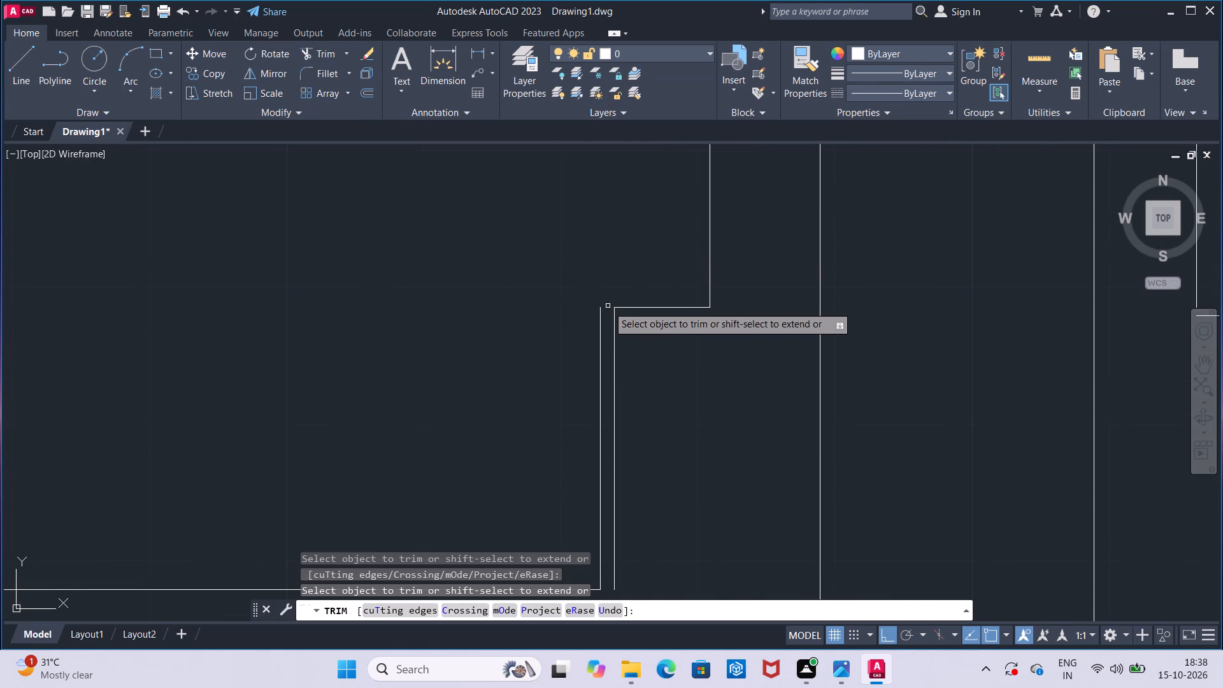
left_click(599, 311)
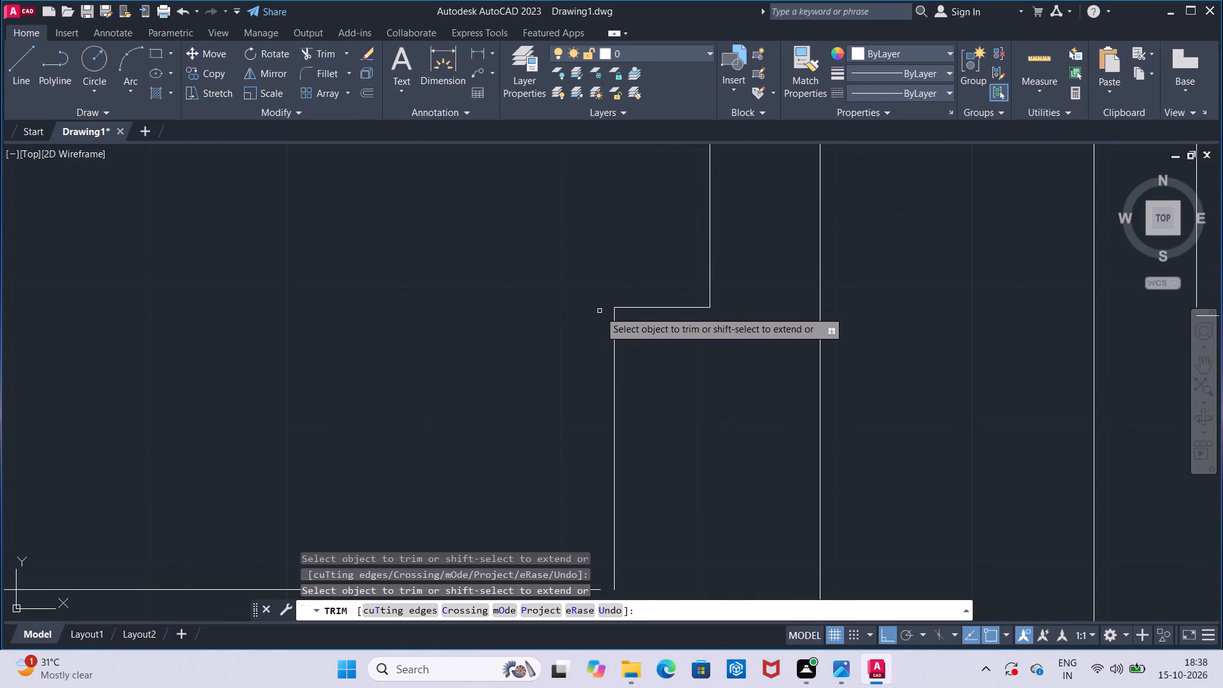
scroll(594, 305, "down", 1)
key("Escape")
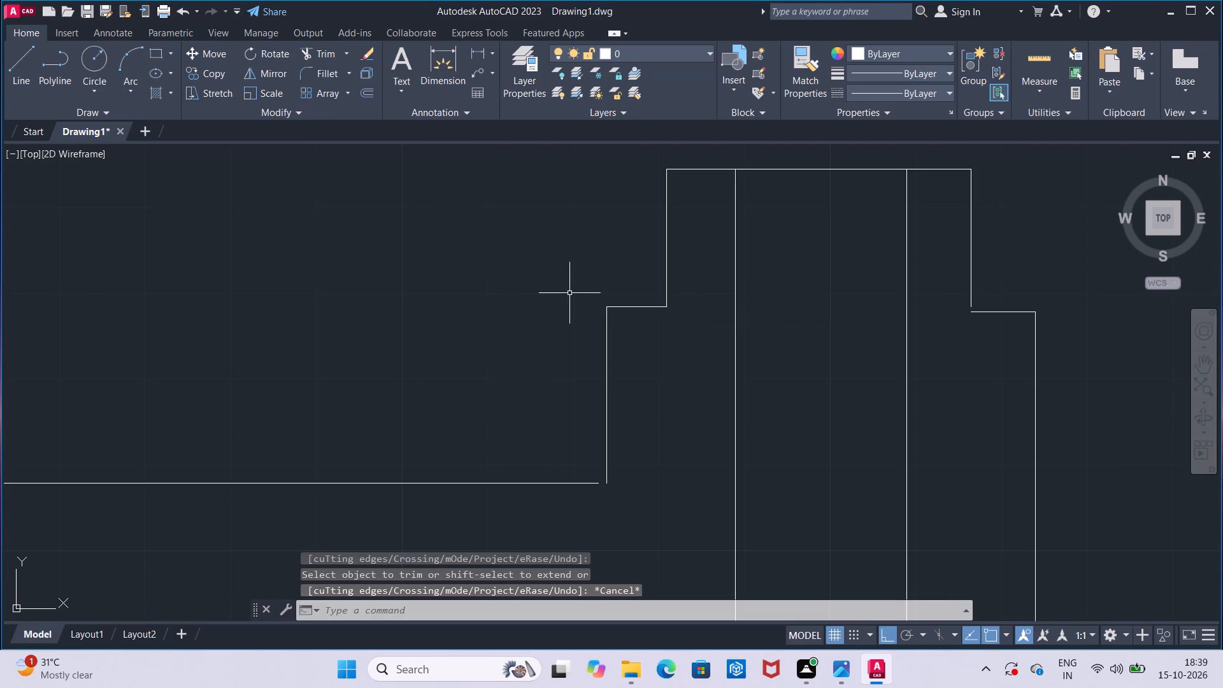
Extend the arm's upper edge to meet the offset vertical line.
scroll(569, 293, "down", 2)
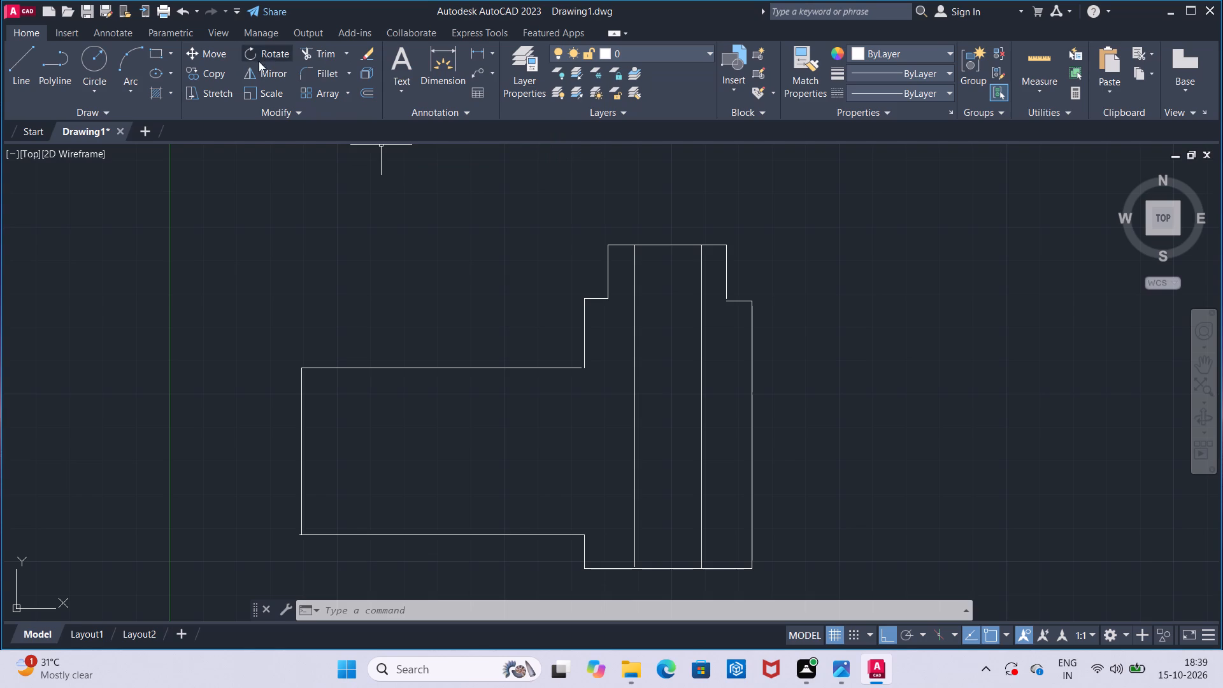
left_click(346, 48)
left_click(354, 103)
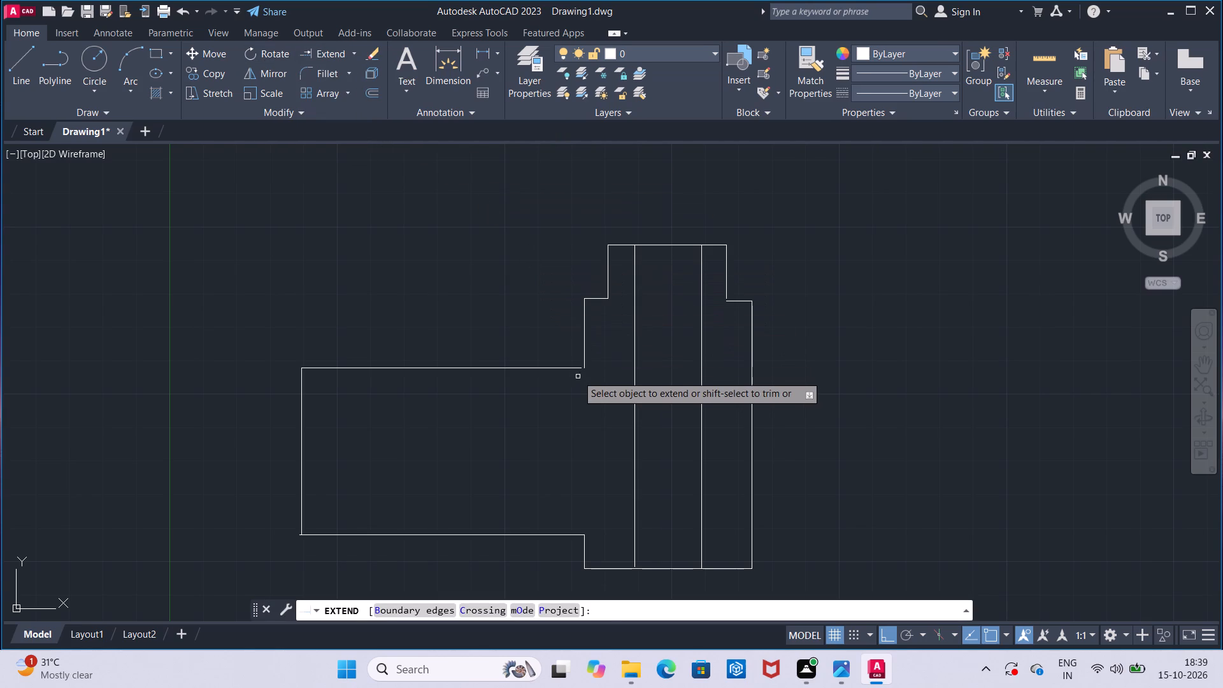
left_click(575, 368)
key("Escape")
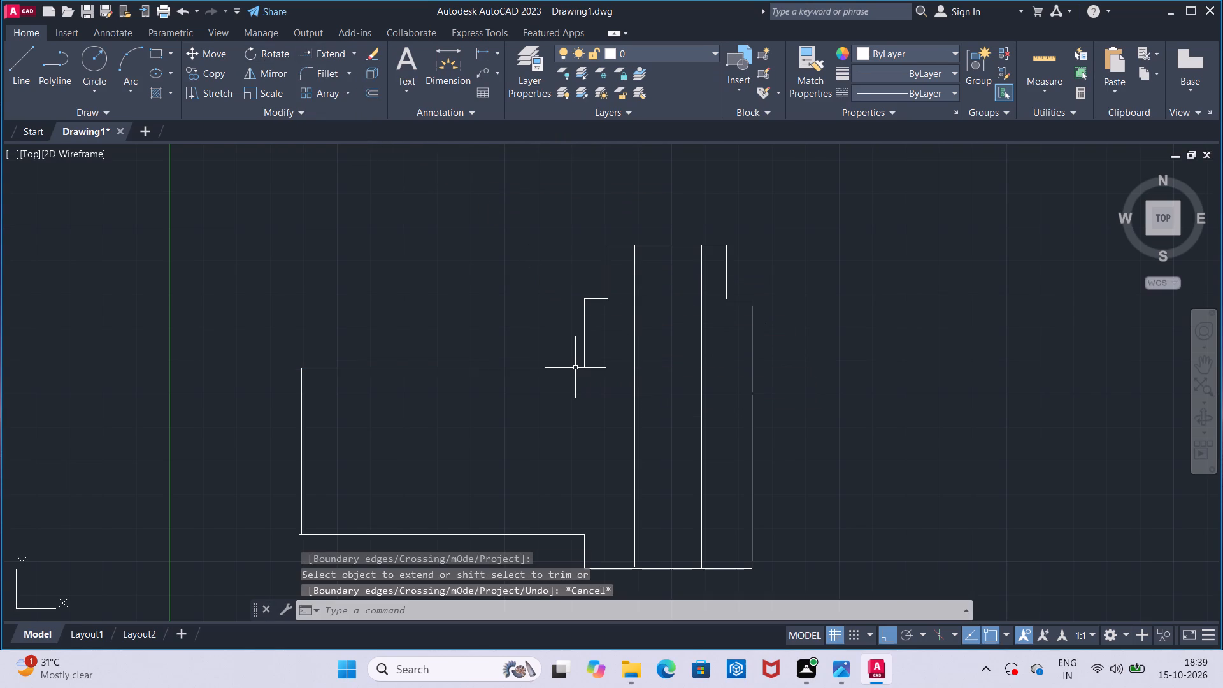
Check the width of the upper view's left step edge with a temporary linear dimension.
left_click(488, 61)
left_click(610, 296)
left_click(586, 294)
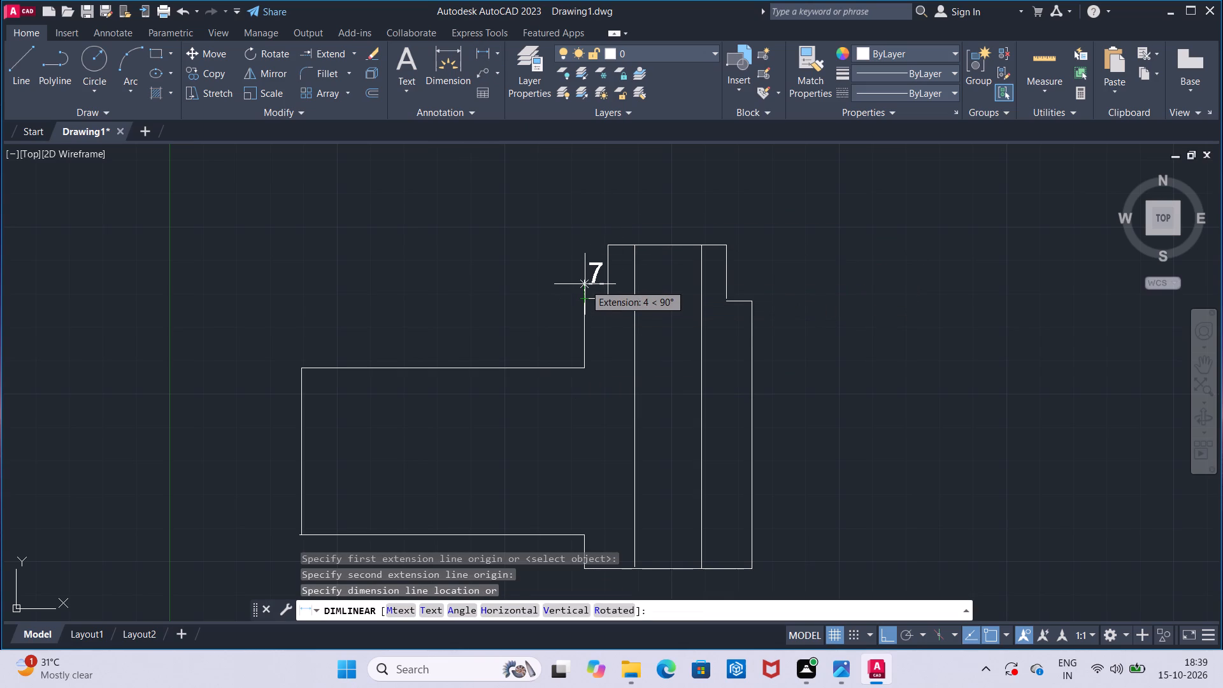
key("Escape")
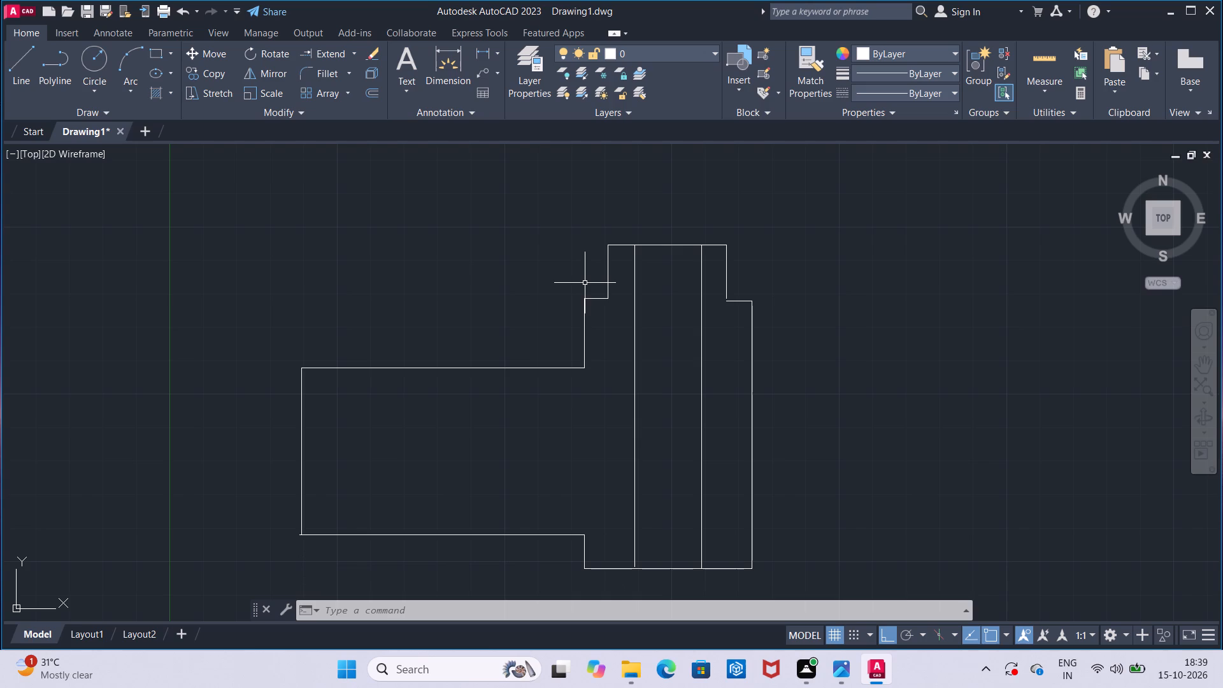
Draw a vertical projection line from the upper inner corner of the fork's slot up to the arm's upper edge.
left_click(34, 71)
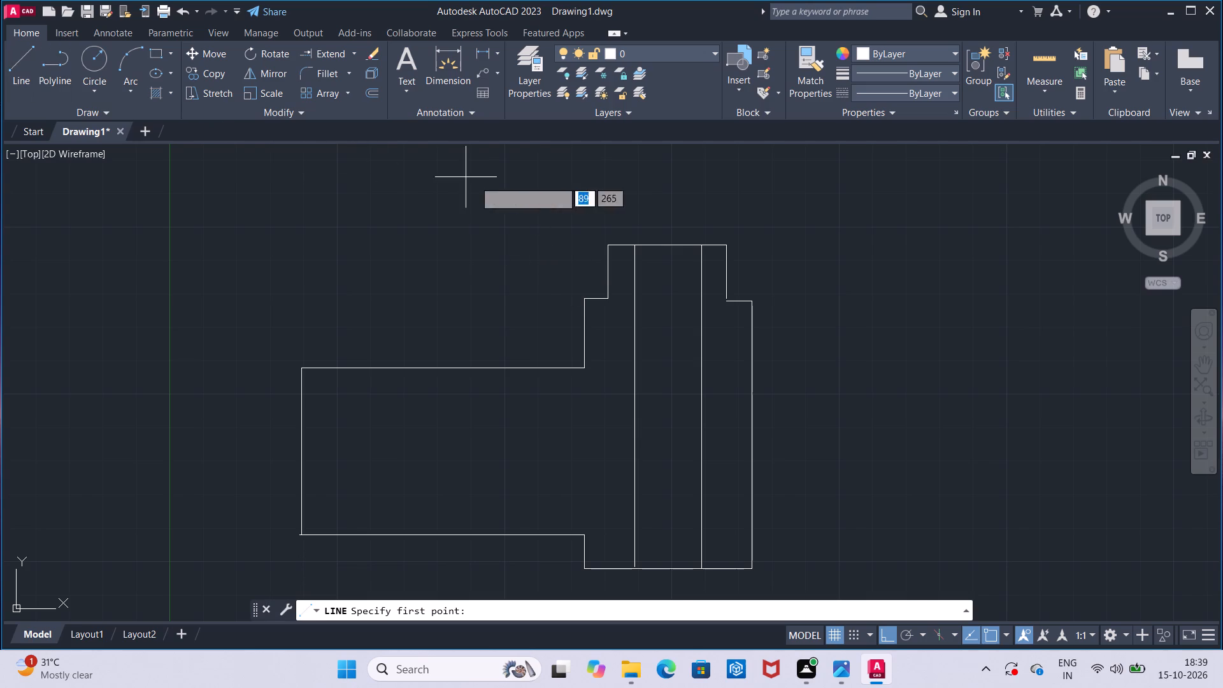
scroll(606, 331, "down", 2)
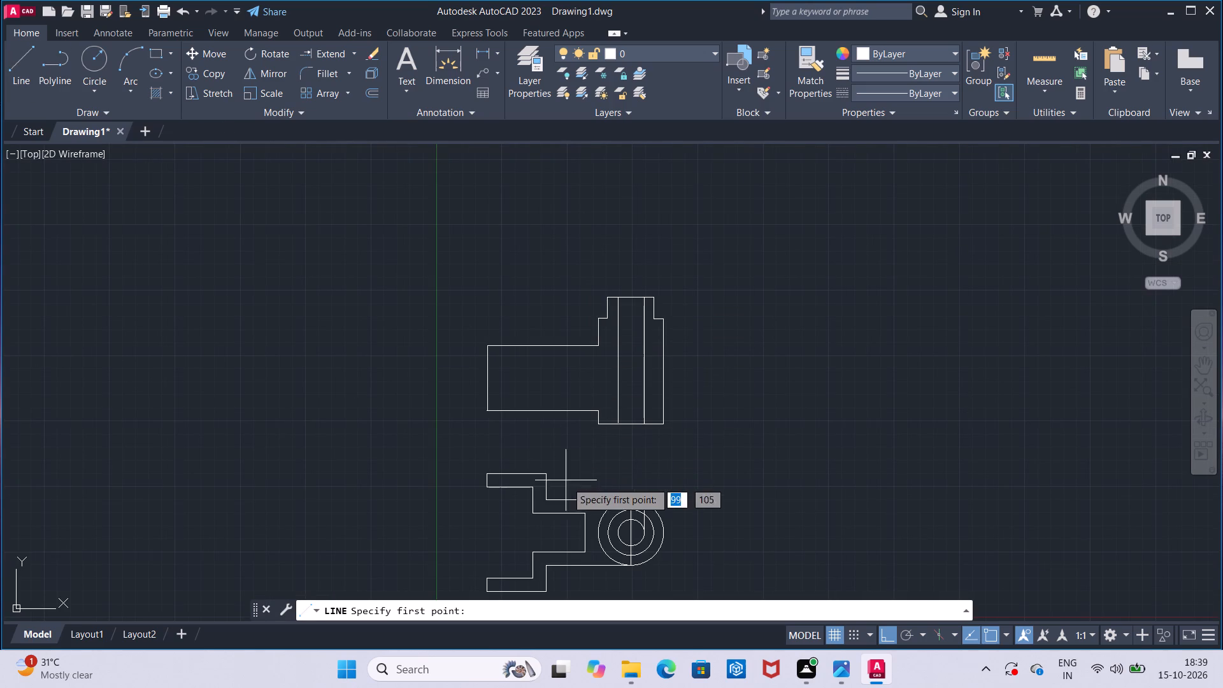
left_click(583, 511)
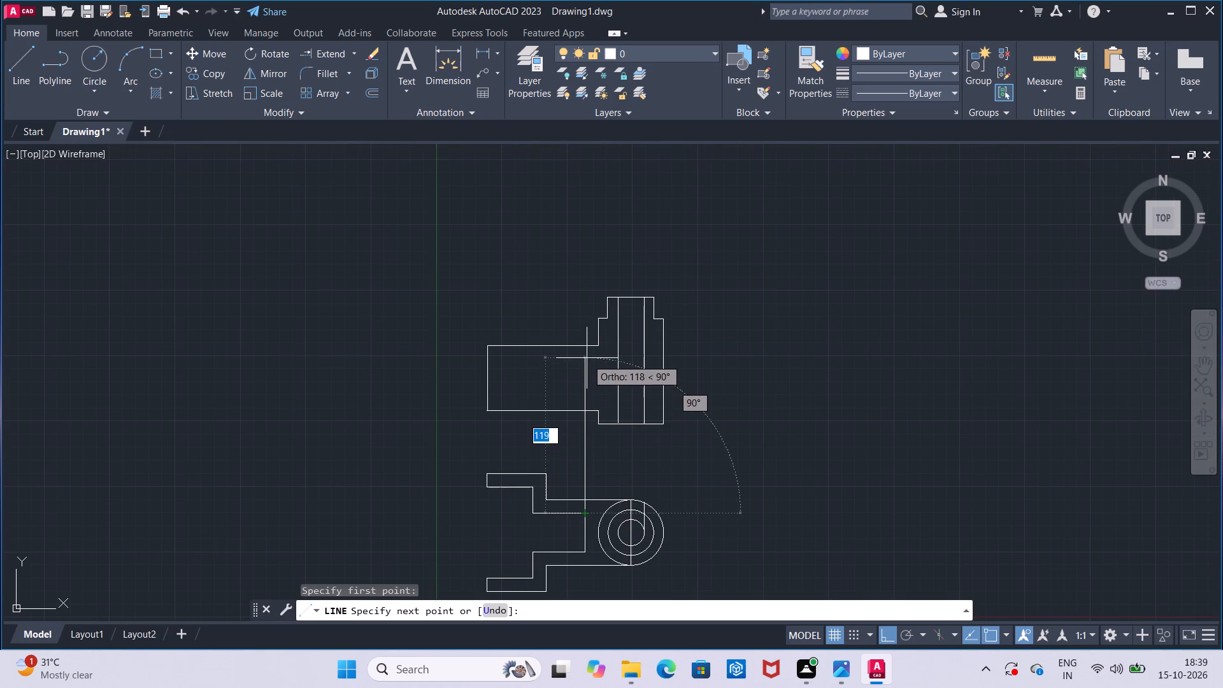
left_click(586, 349)
key("Escape")
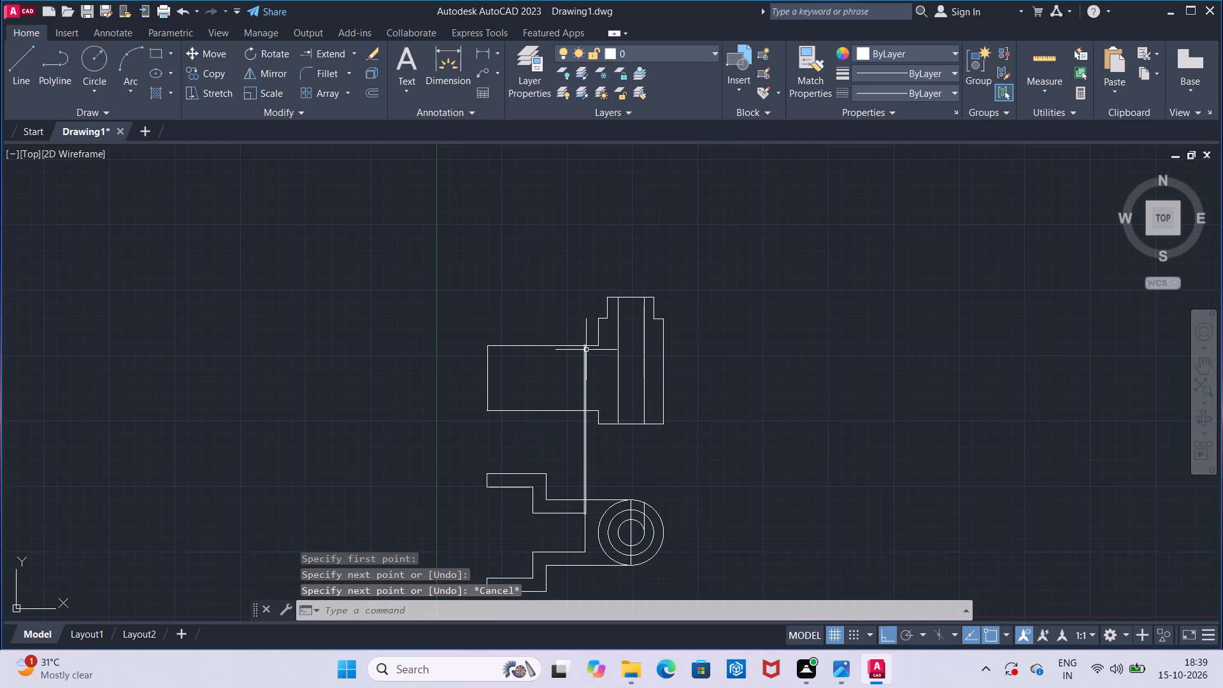
Trim the projection line between the two views and inside the fork, keeping only the part within the arm.
scroll(581, 377, "up", 1)
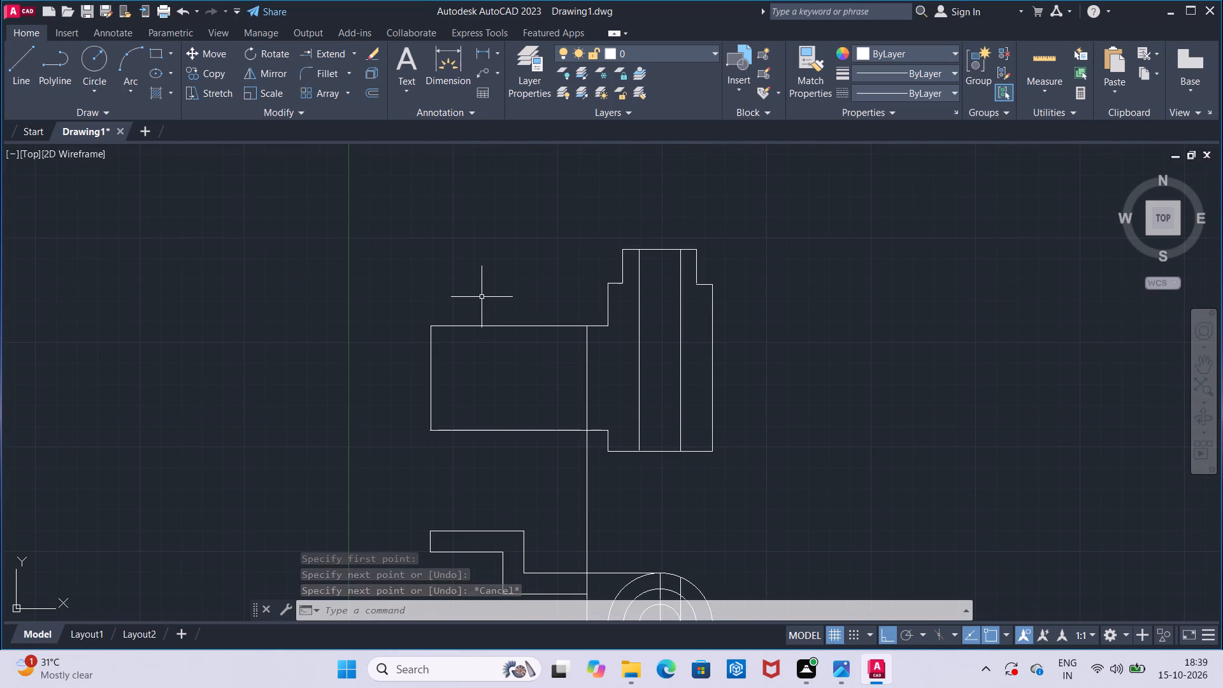
left_click(355, 57)
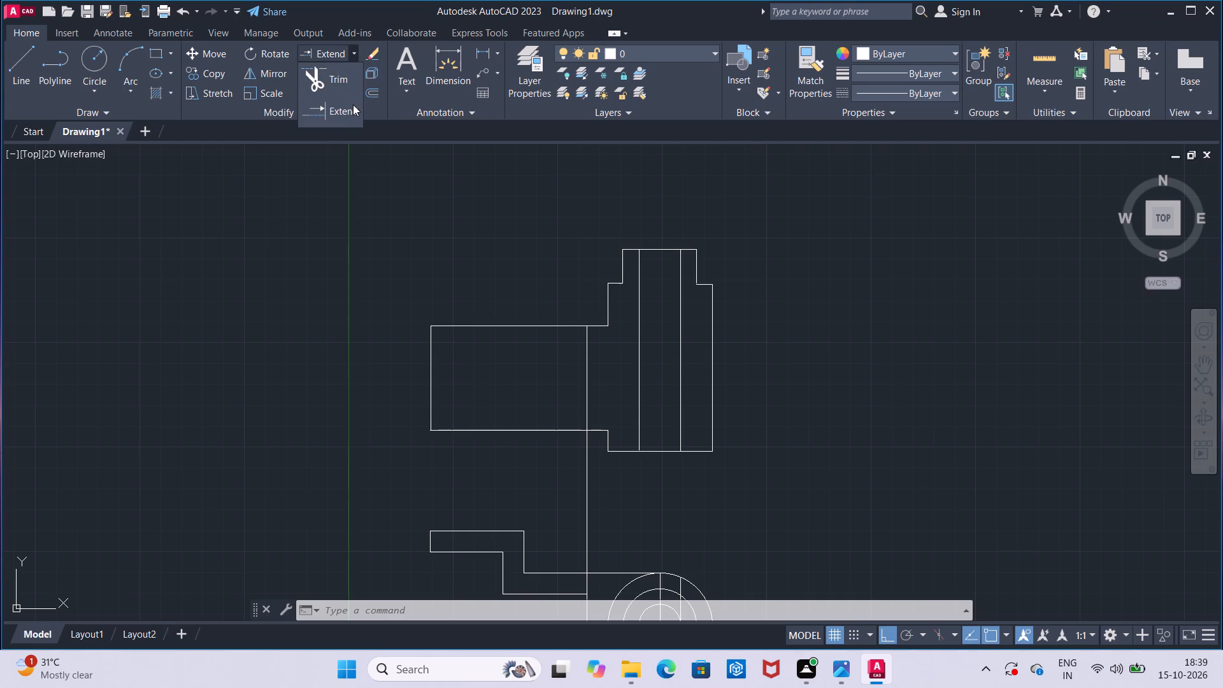
left_click(353, 92)
scroll(386, 138, "down", 3)
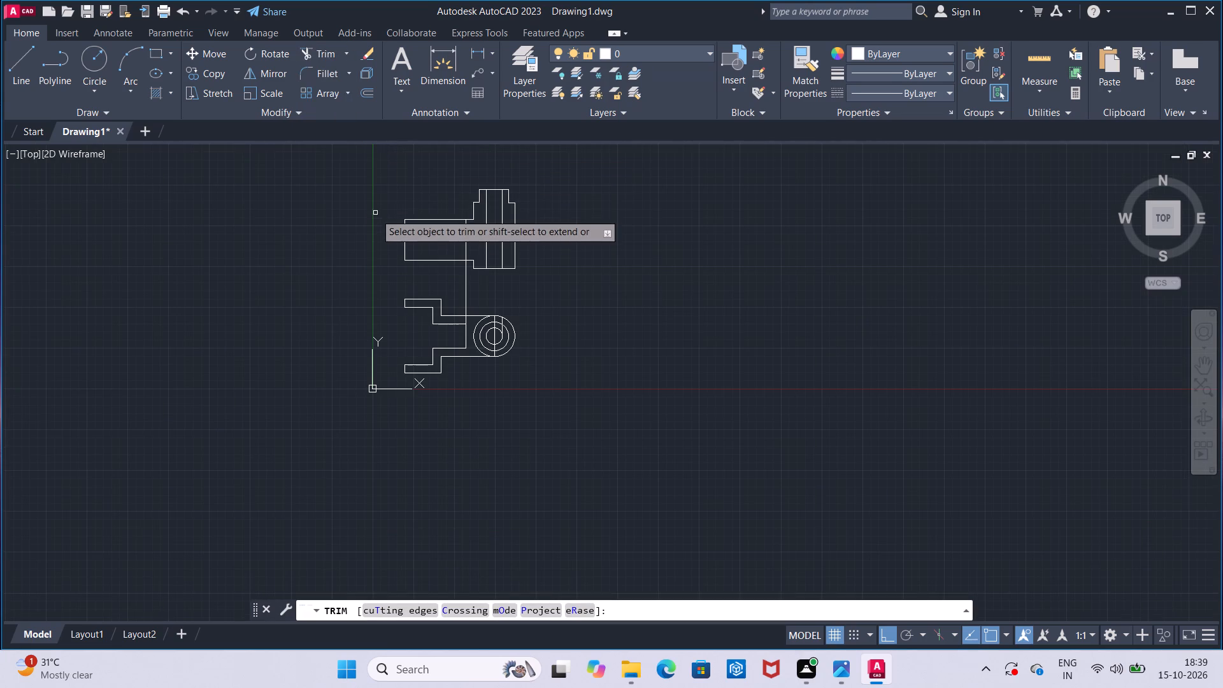
left_click(463, 289)
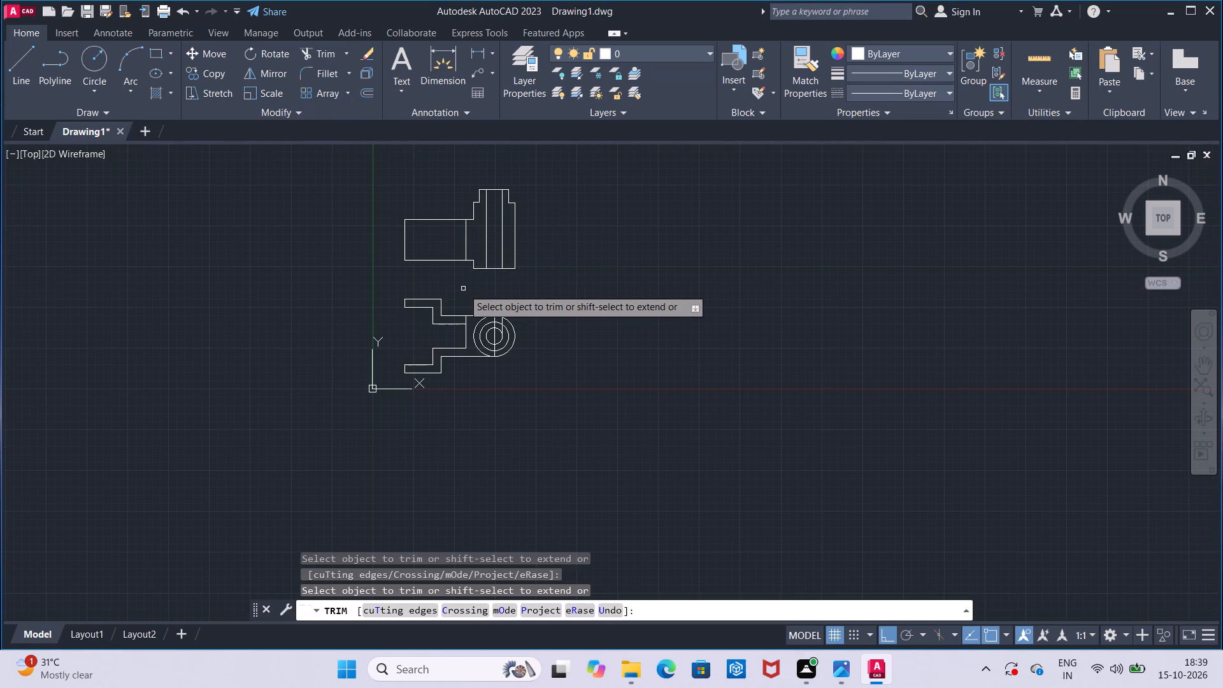
scroll(463, 289, "up", 2)
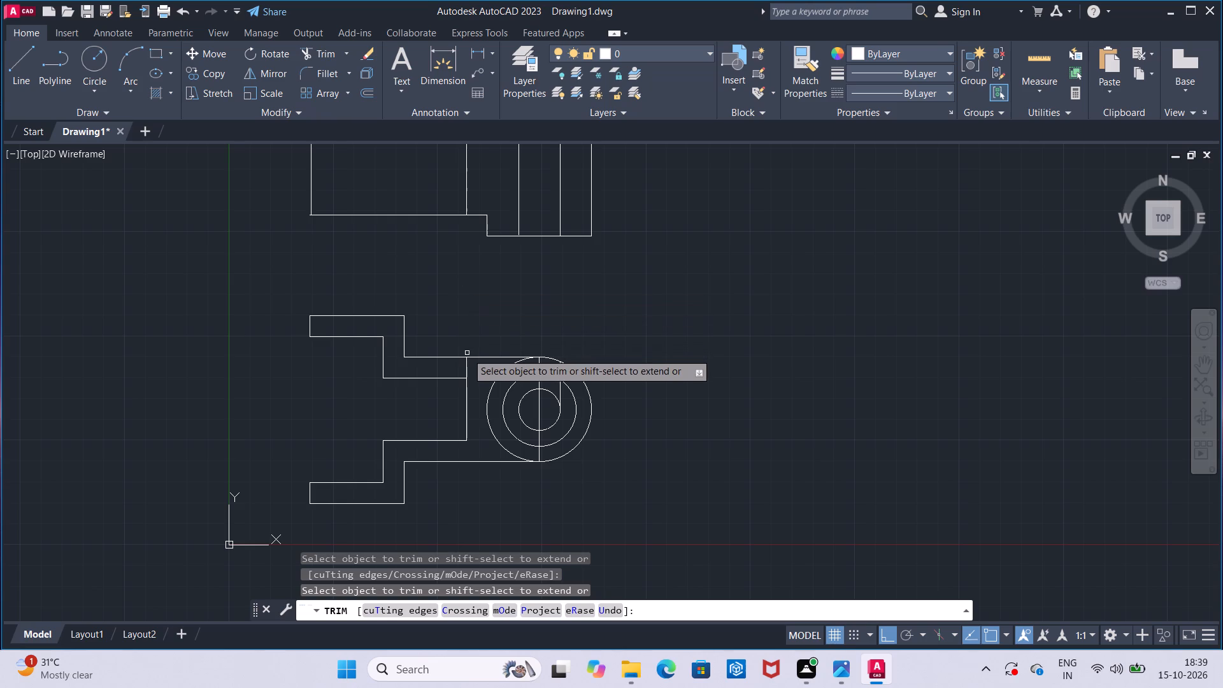
left_click(468, 362)
scroll(474, 288, "down", 1)
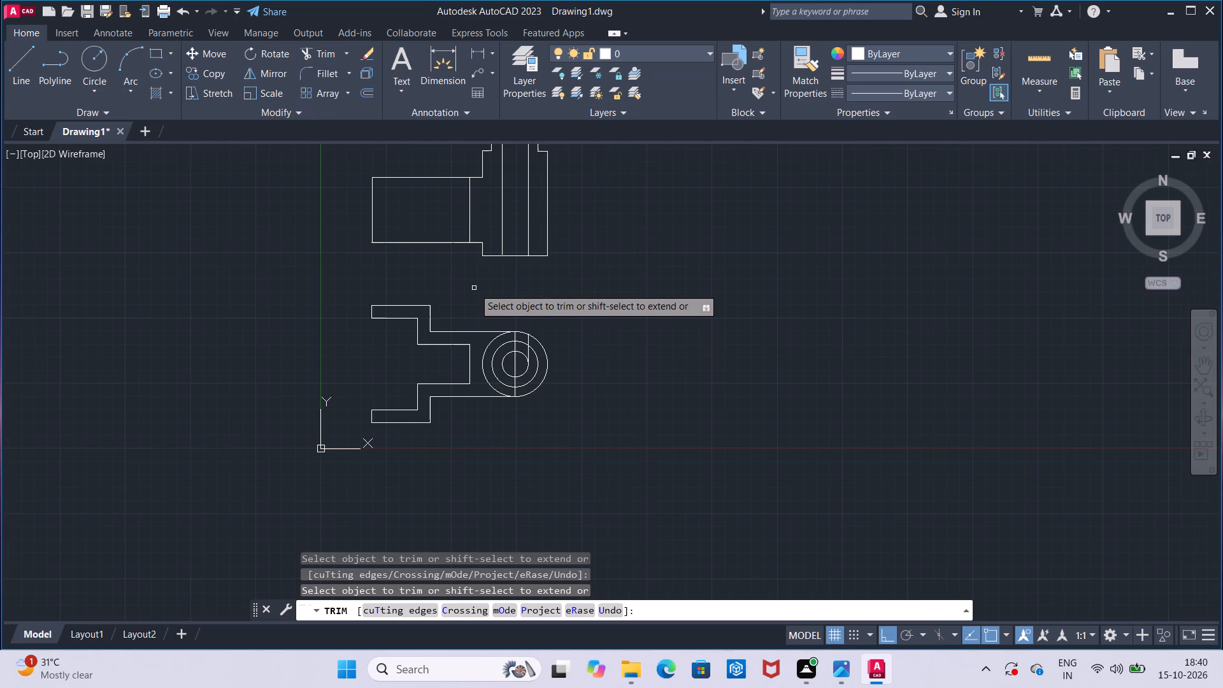
key("Escape")
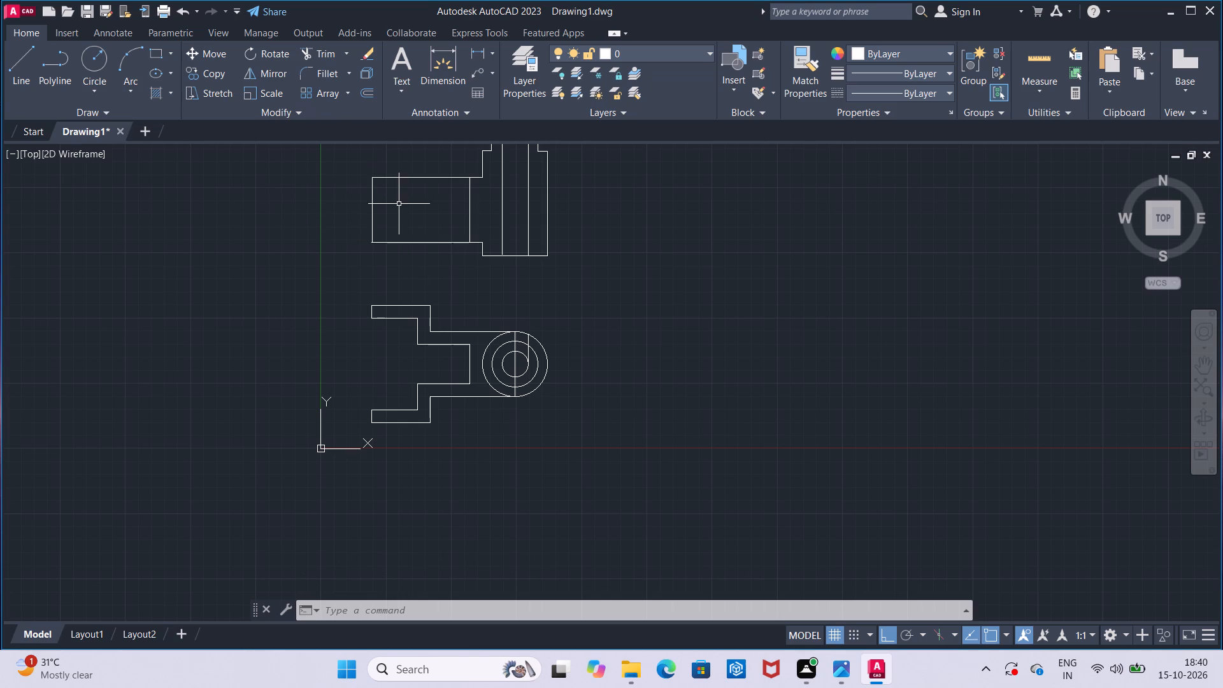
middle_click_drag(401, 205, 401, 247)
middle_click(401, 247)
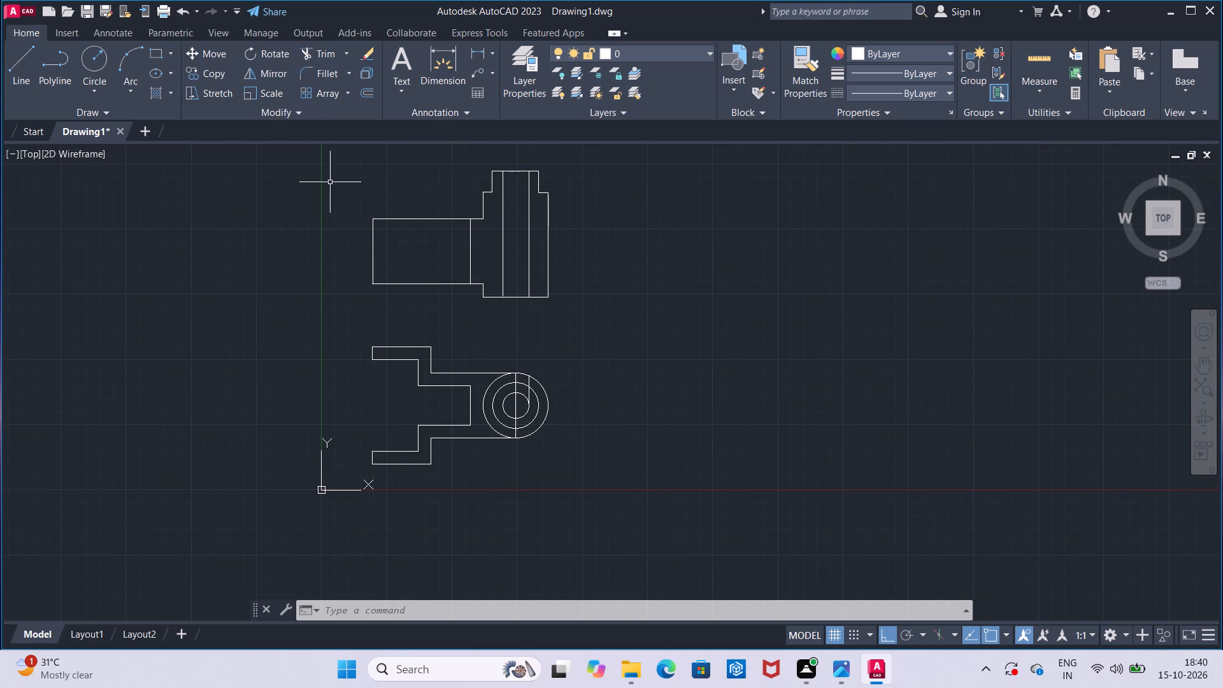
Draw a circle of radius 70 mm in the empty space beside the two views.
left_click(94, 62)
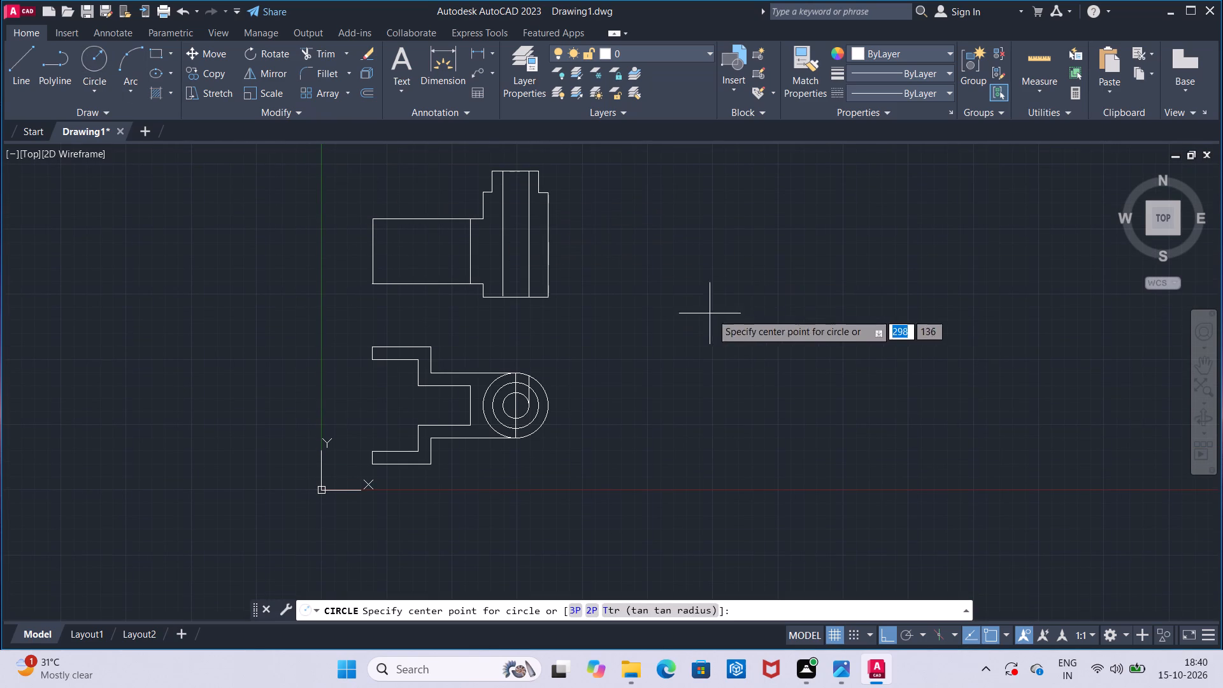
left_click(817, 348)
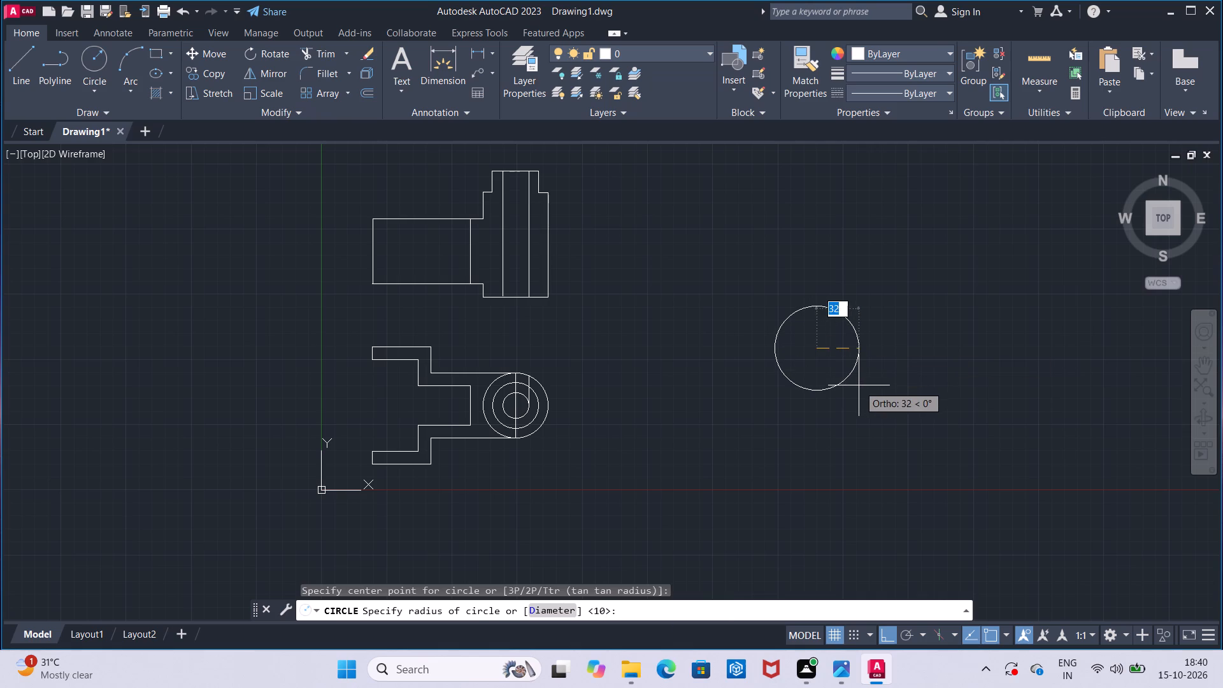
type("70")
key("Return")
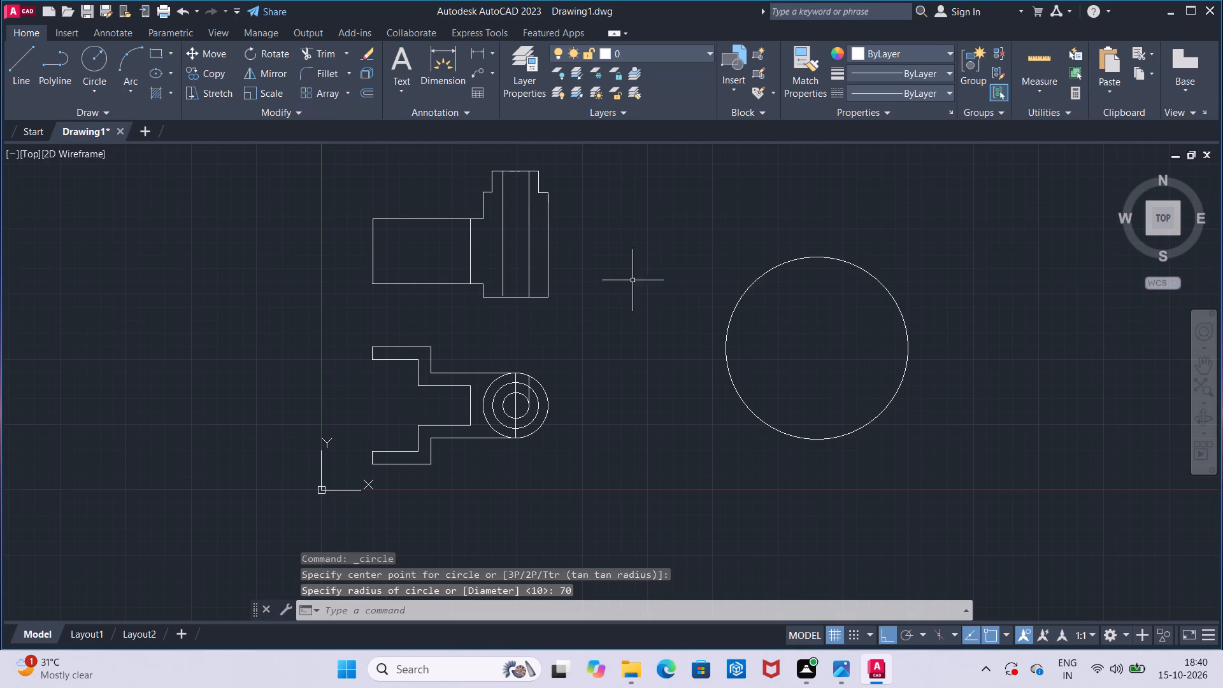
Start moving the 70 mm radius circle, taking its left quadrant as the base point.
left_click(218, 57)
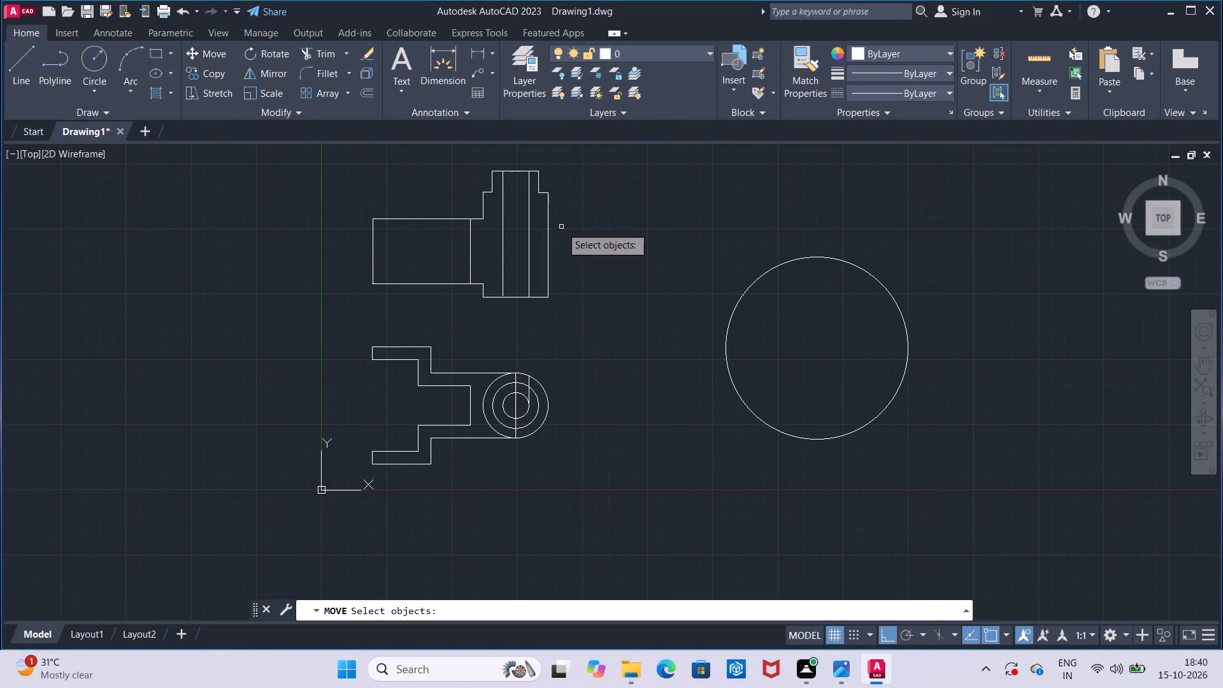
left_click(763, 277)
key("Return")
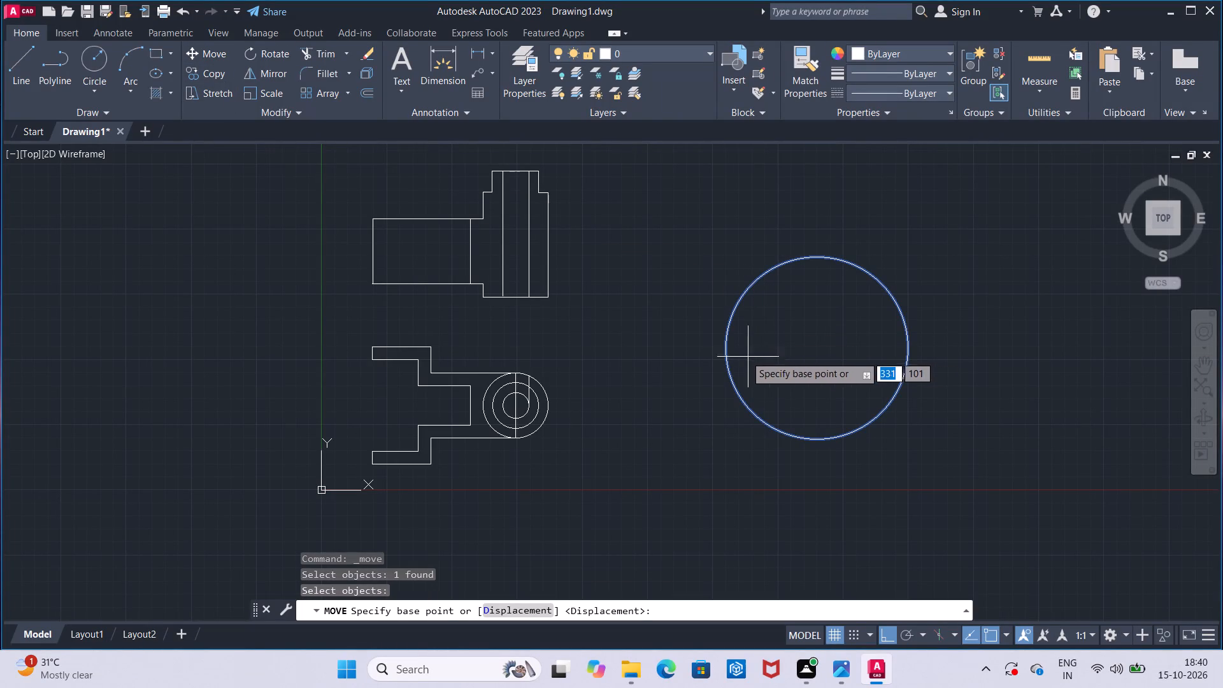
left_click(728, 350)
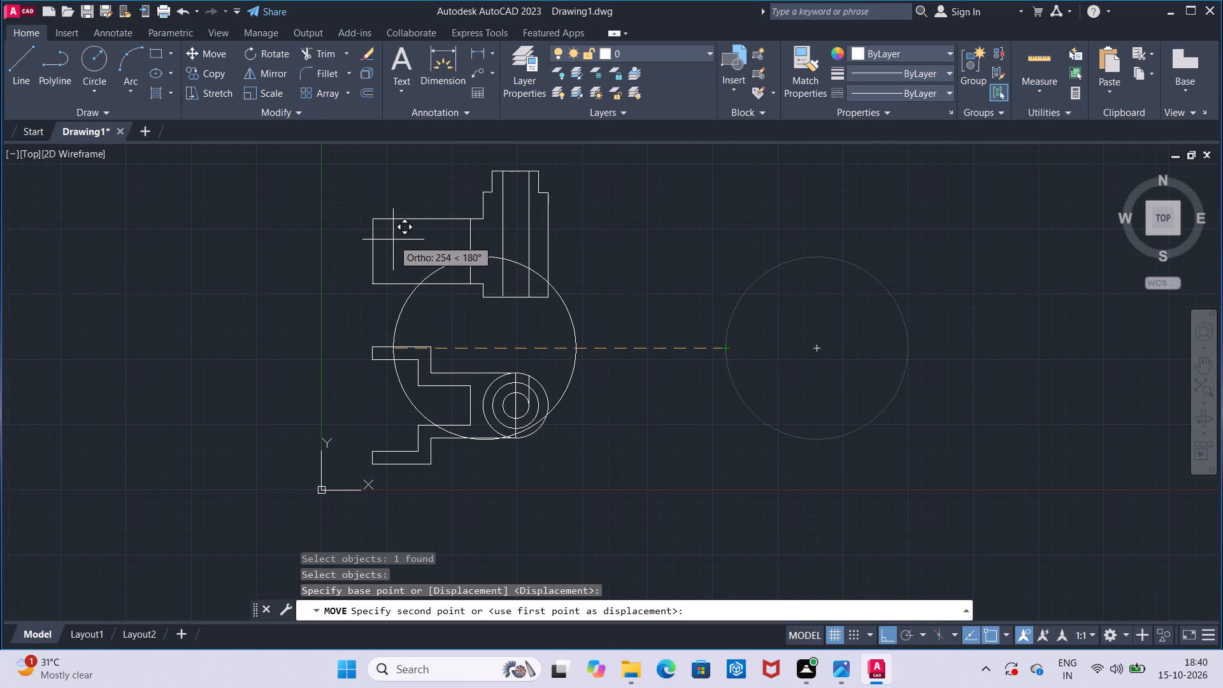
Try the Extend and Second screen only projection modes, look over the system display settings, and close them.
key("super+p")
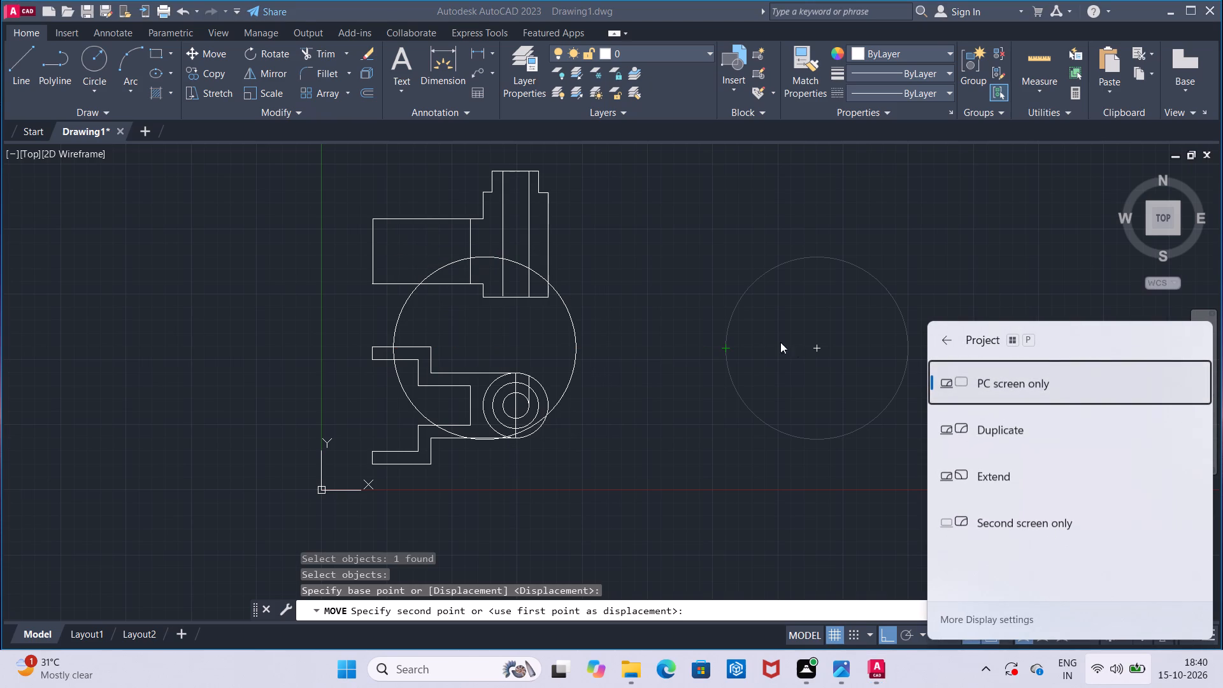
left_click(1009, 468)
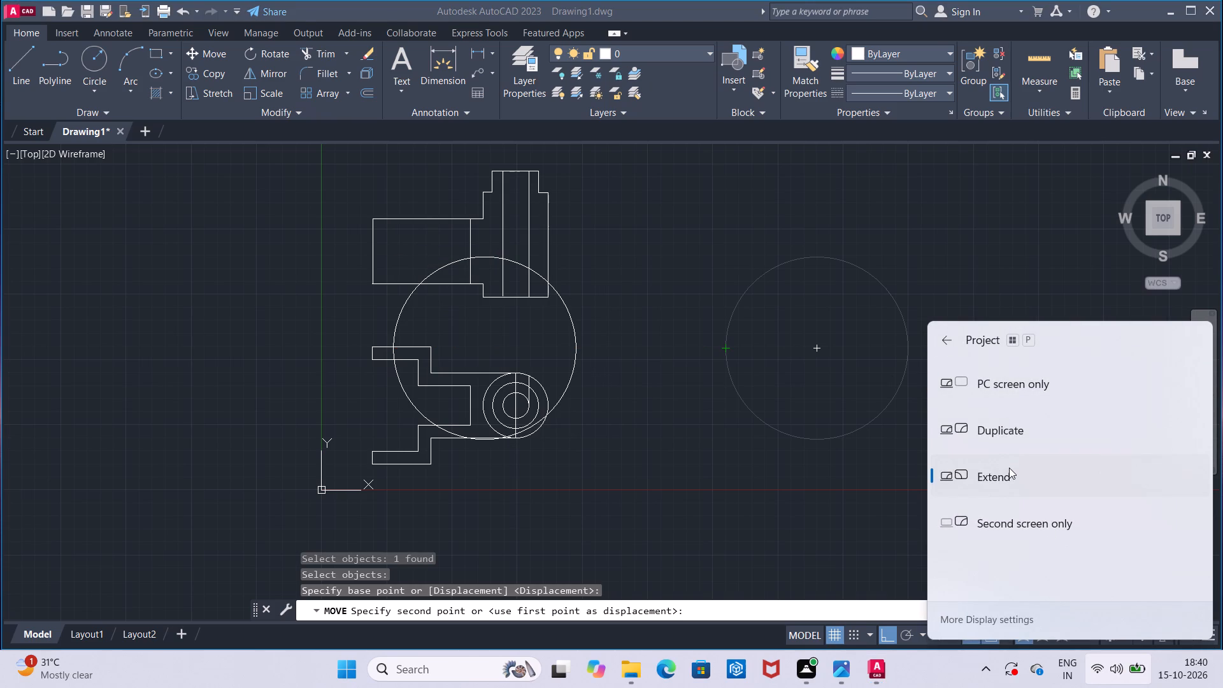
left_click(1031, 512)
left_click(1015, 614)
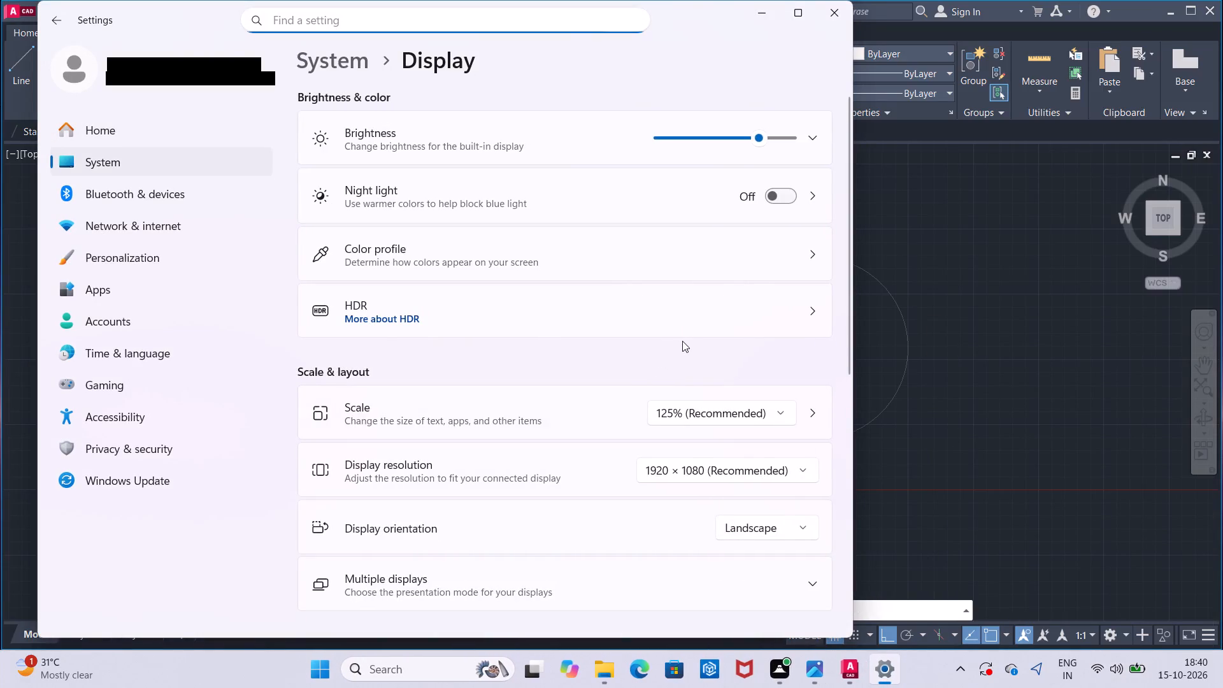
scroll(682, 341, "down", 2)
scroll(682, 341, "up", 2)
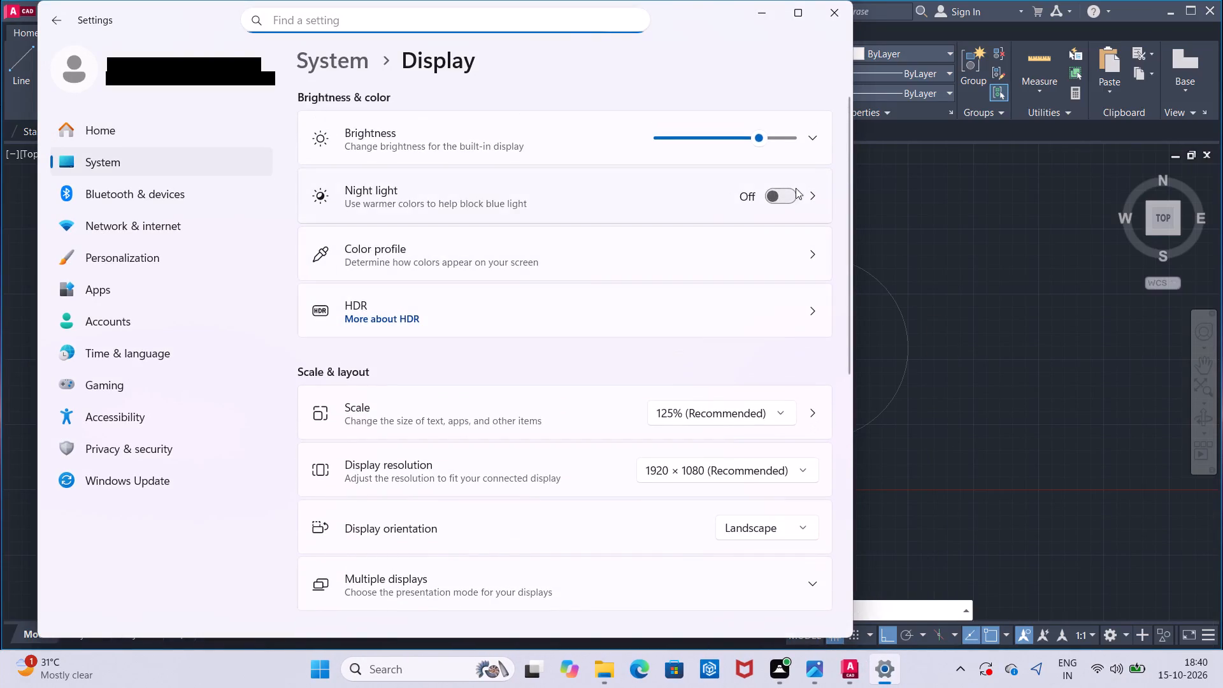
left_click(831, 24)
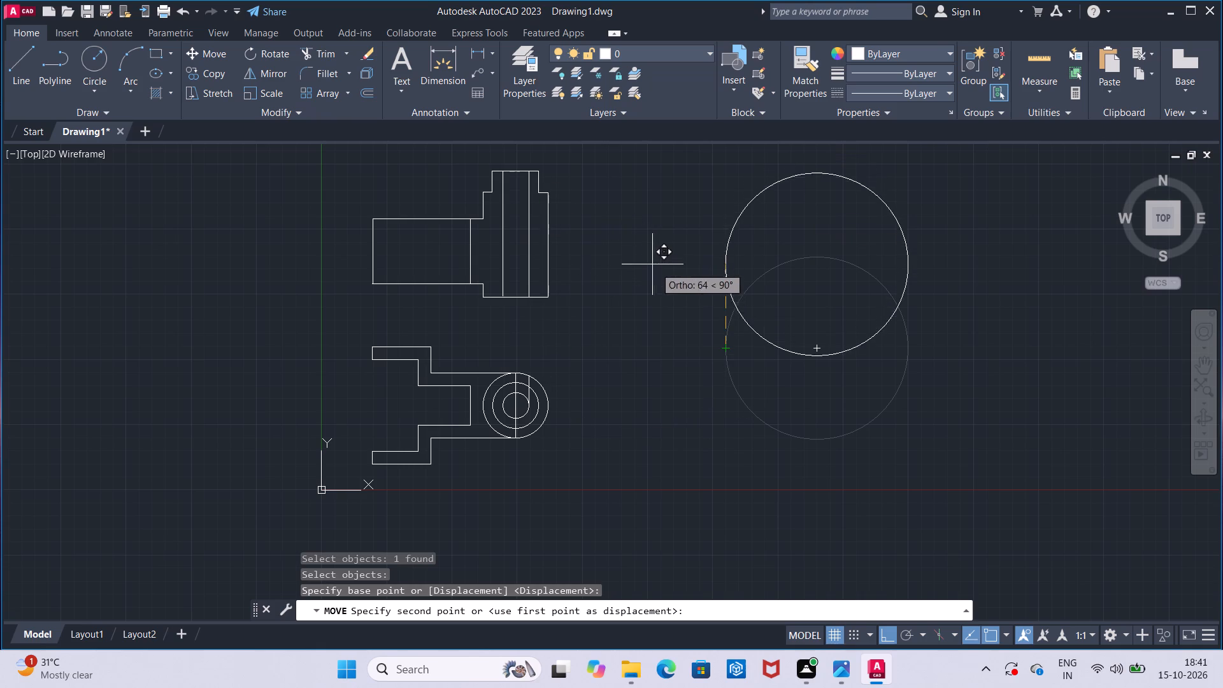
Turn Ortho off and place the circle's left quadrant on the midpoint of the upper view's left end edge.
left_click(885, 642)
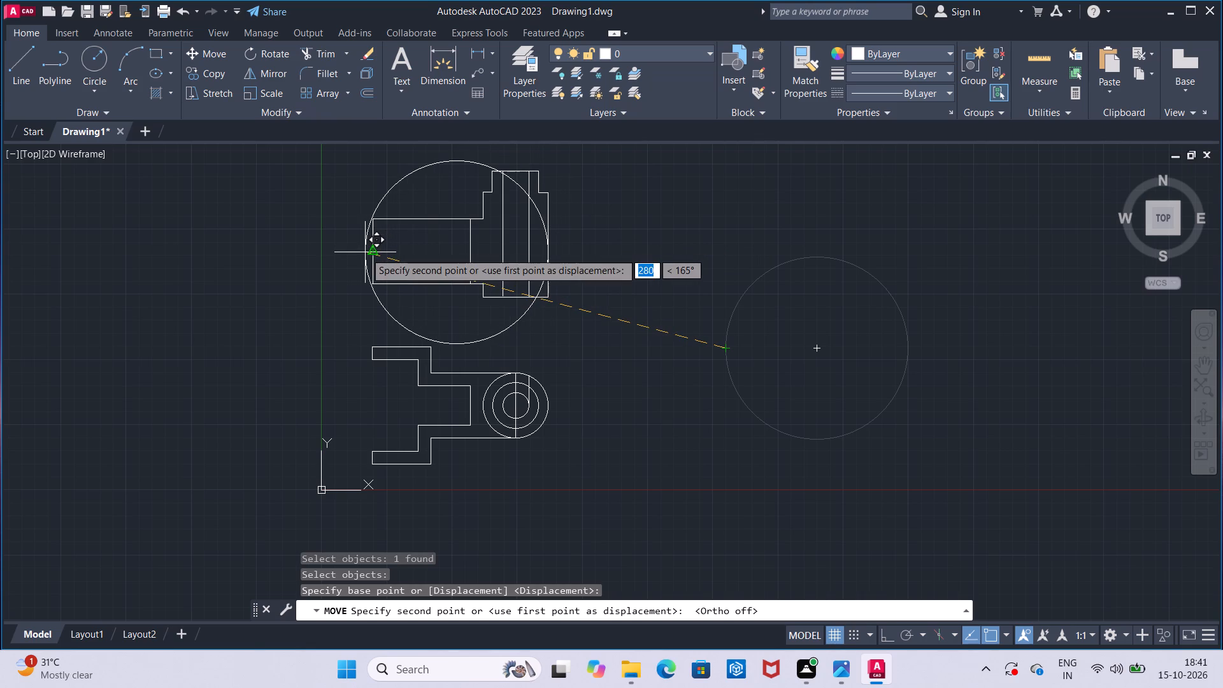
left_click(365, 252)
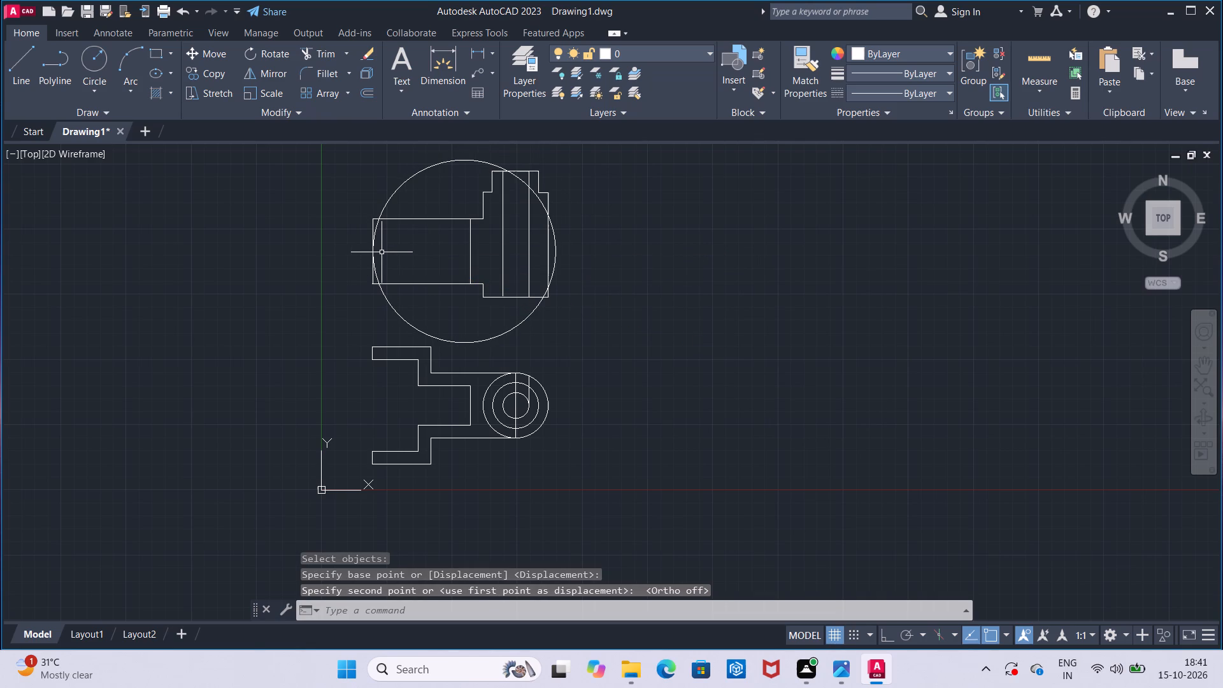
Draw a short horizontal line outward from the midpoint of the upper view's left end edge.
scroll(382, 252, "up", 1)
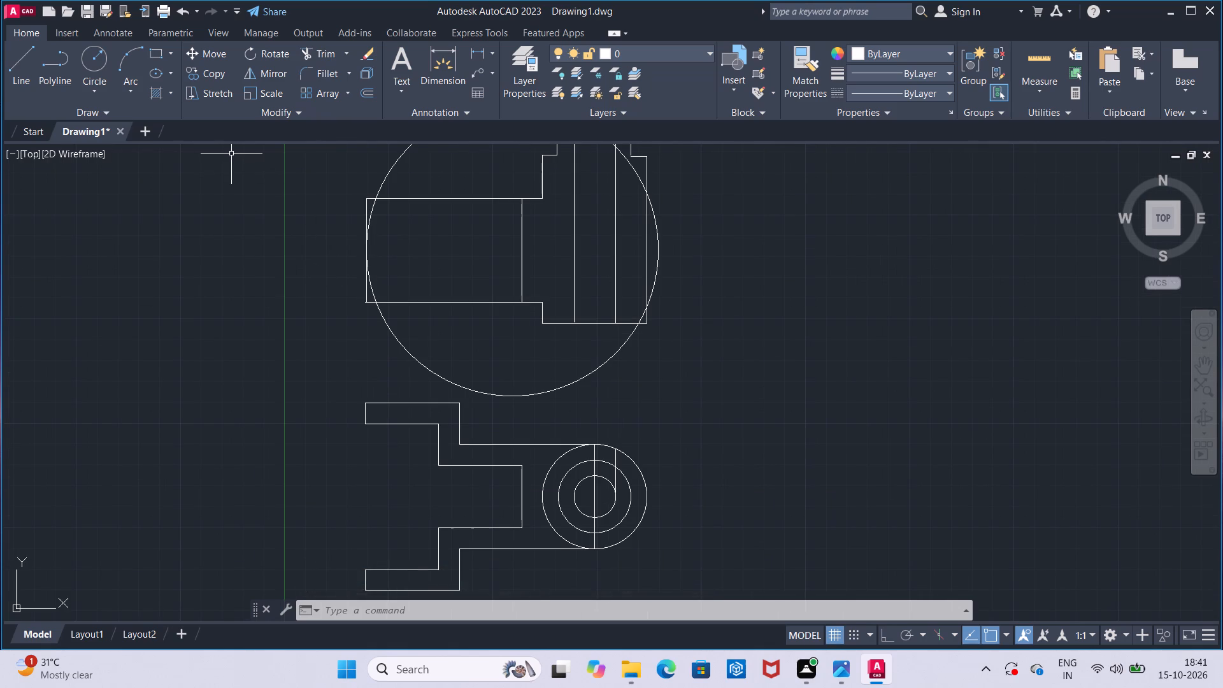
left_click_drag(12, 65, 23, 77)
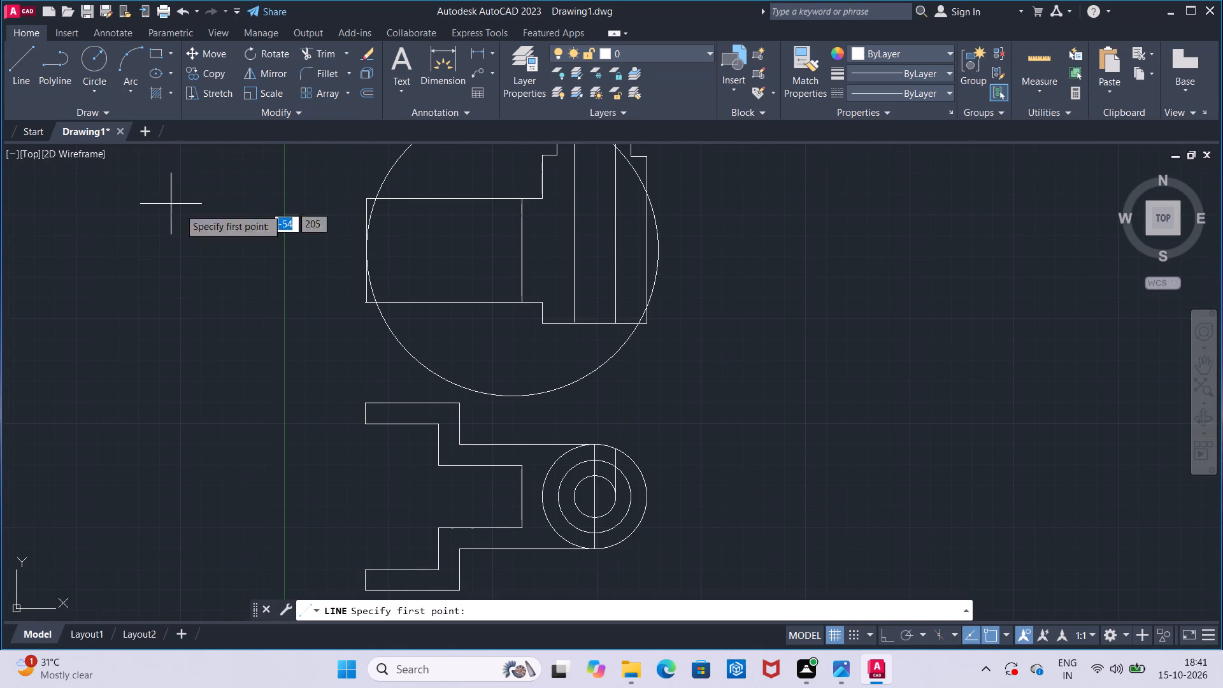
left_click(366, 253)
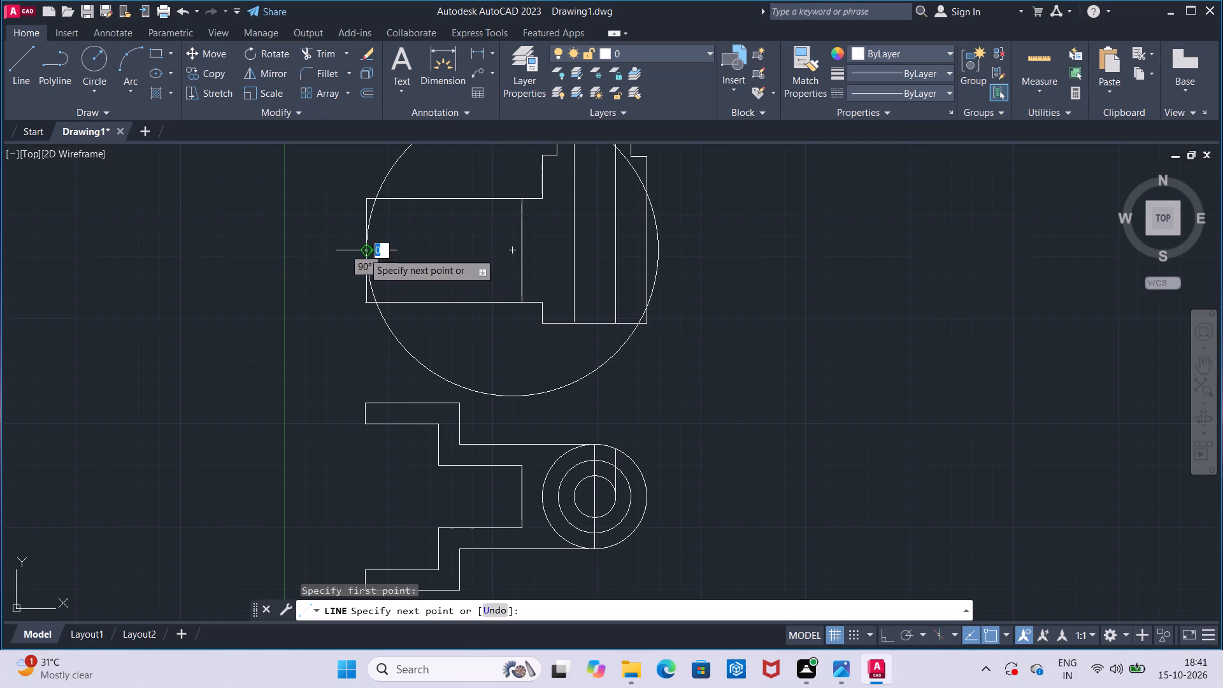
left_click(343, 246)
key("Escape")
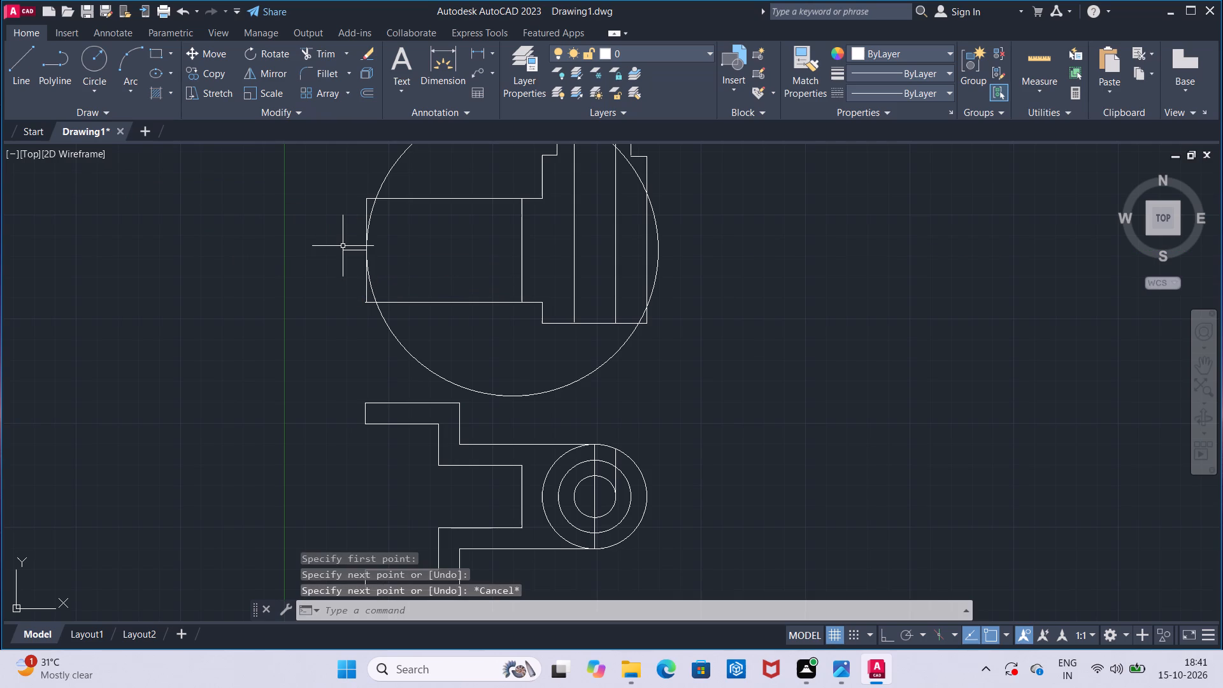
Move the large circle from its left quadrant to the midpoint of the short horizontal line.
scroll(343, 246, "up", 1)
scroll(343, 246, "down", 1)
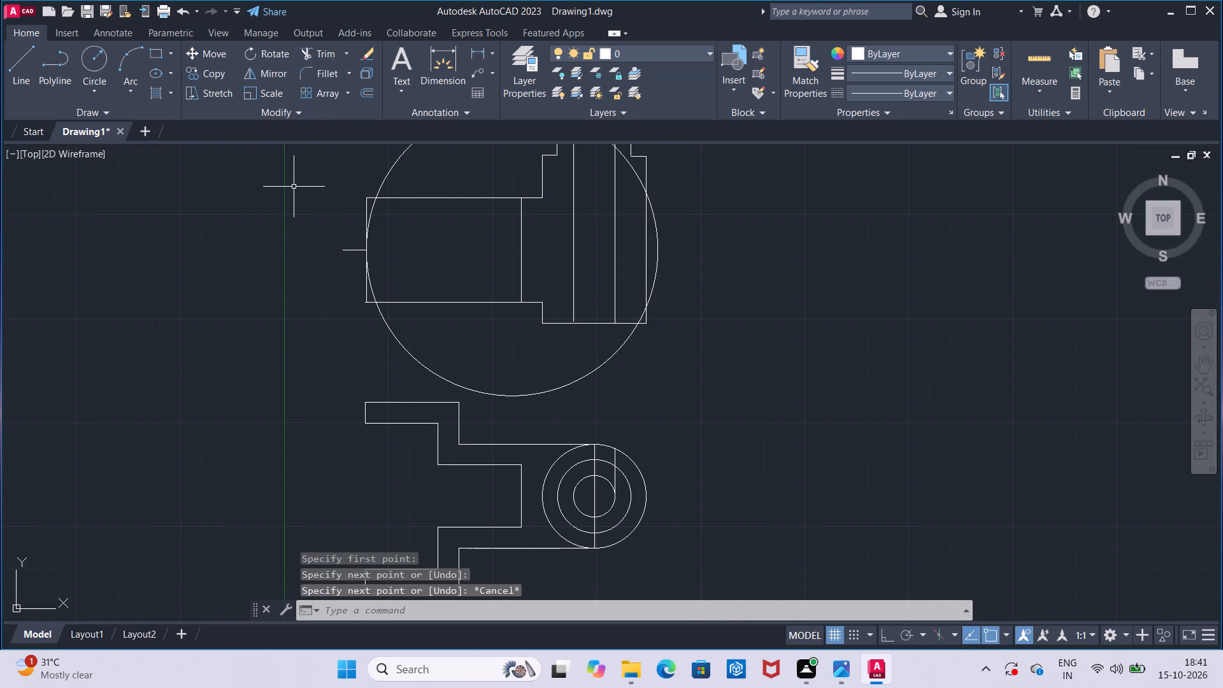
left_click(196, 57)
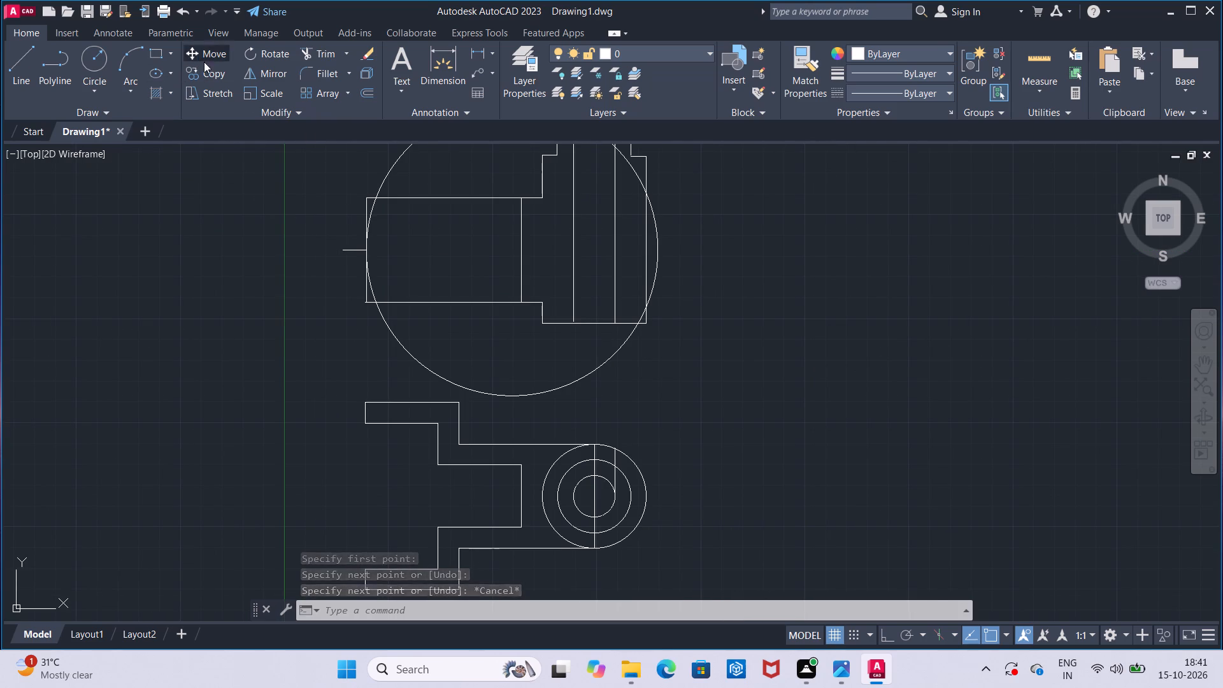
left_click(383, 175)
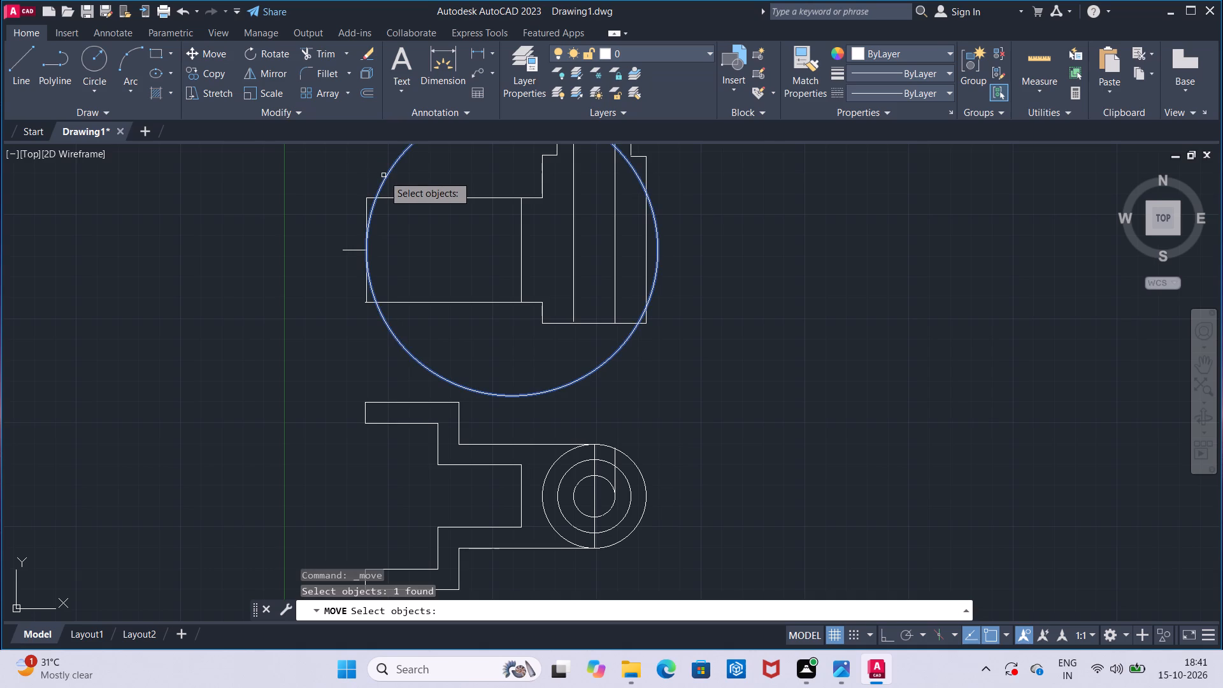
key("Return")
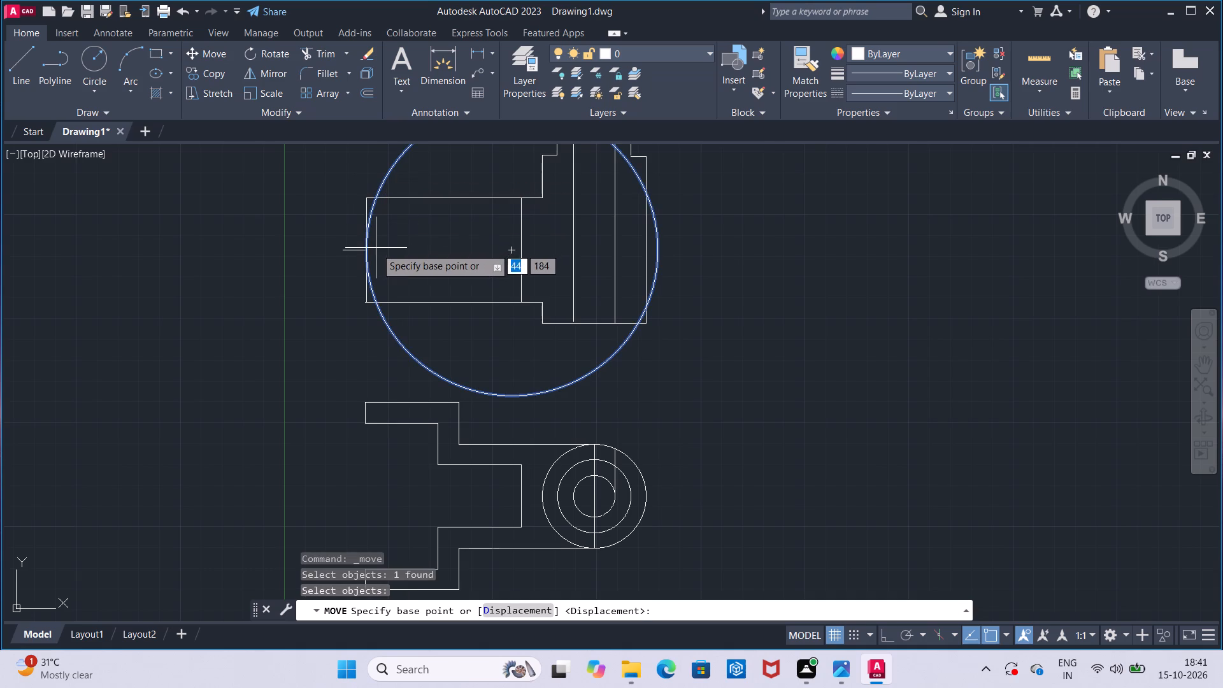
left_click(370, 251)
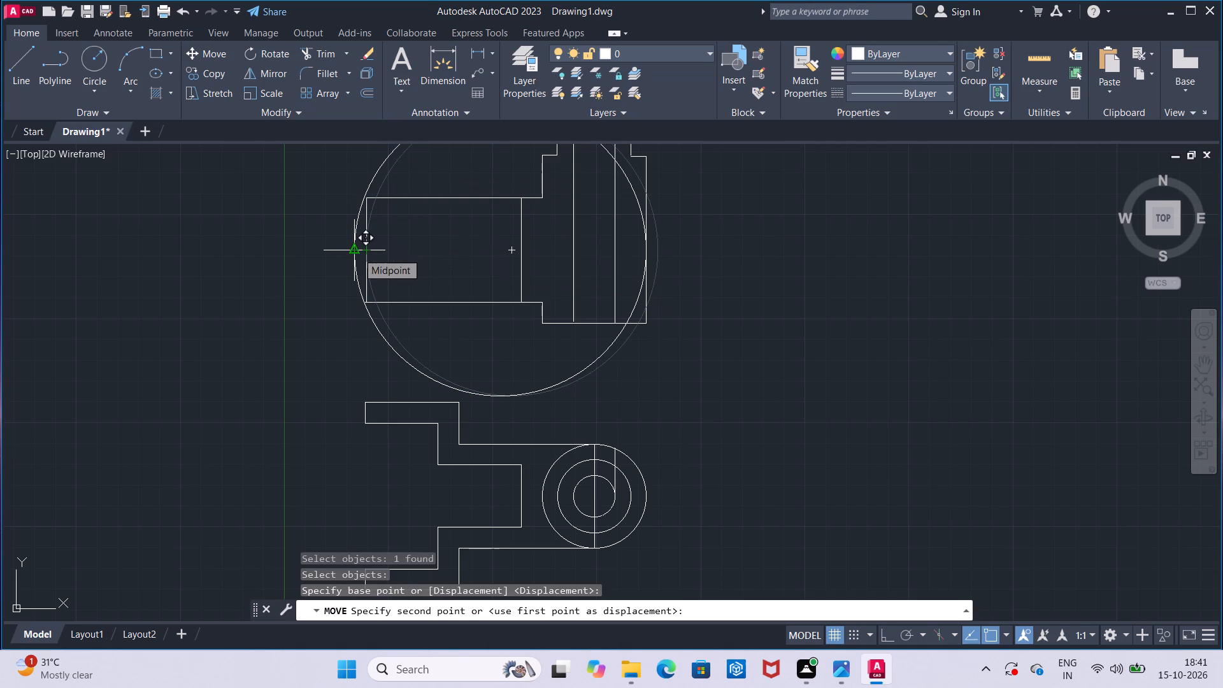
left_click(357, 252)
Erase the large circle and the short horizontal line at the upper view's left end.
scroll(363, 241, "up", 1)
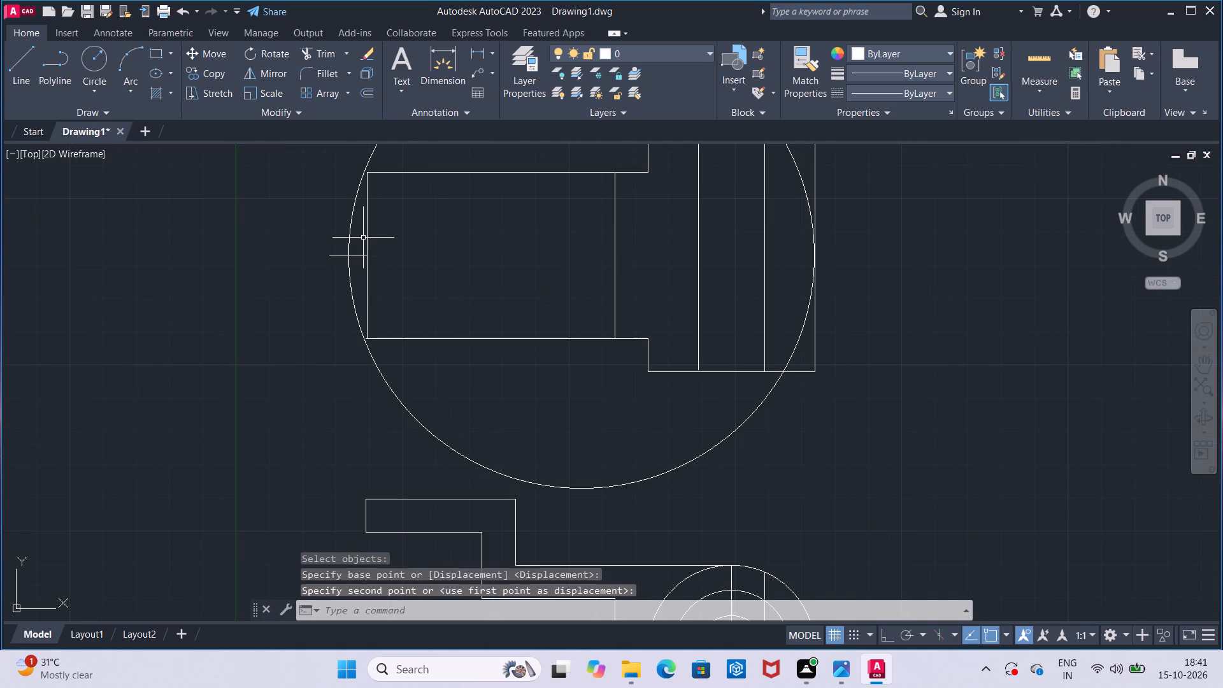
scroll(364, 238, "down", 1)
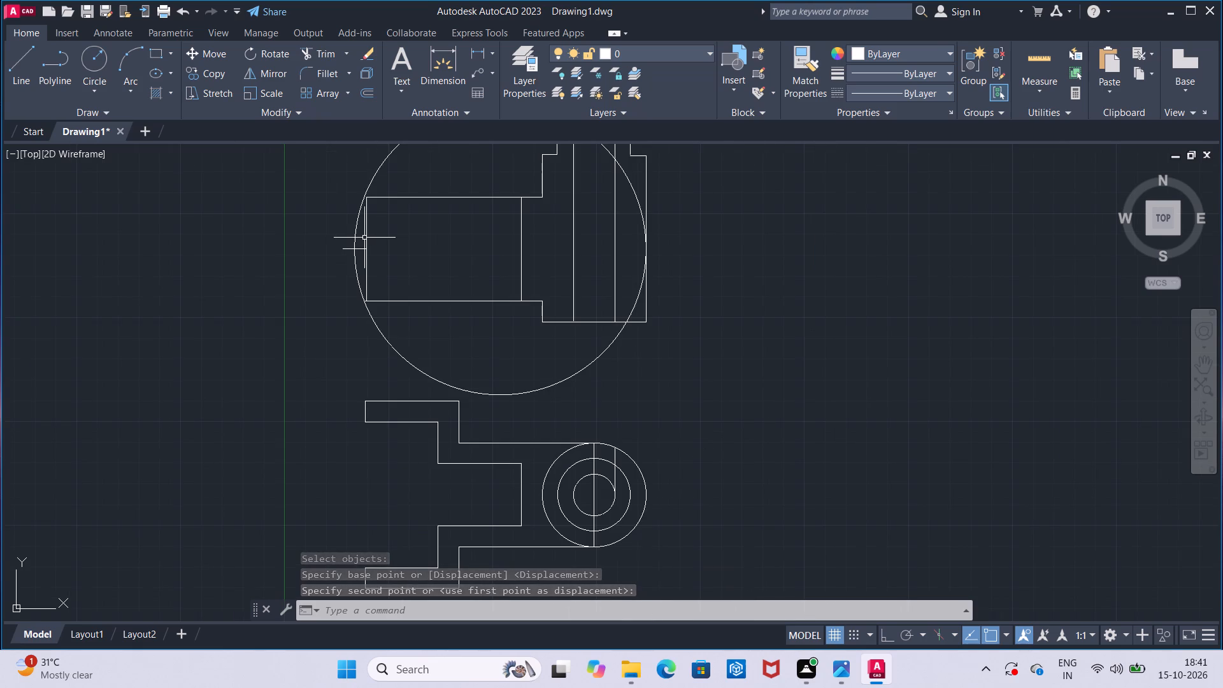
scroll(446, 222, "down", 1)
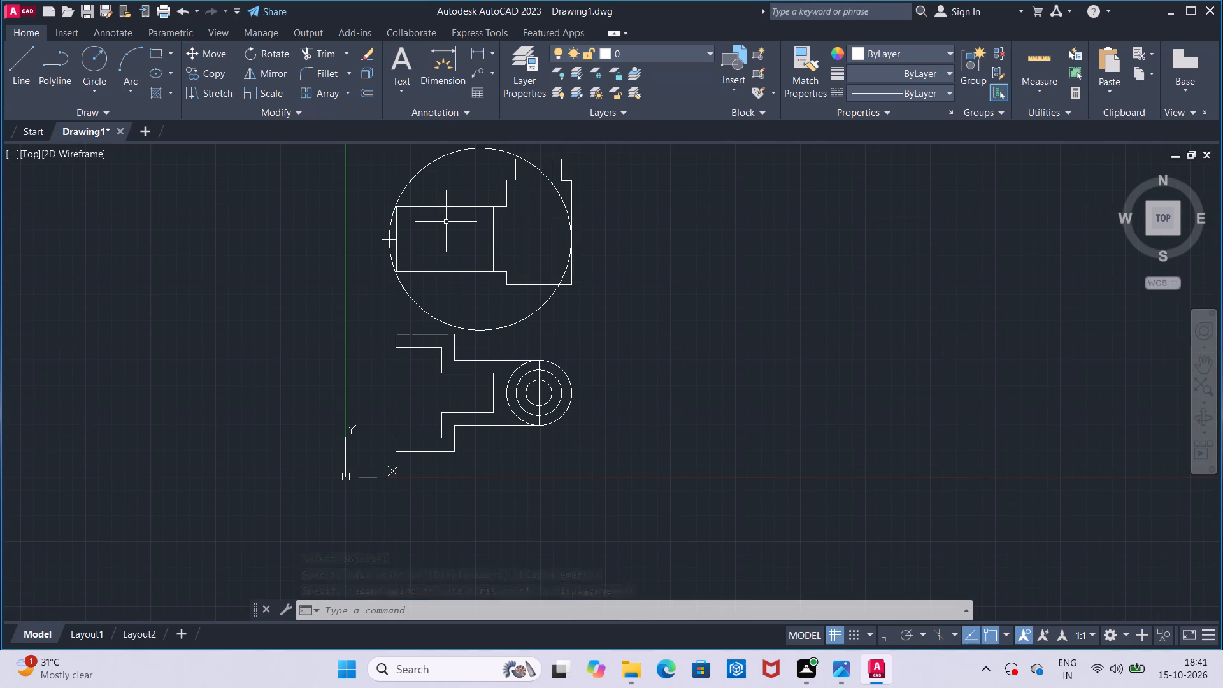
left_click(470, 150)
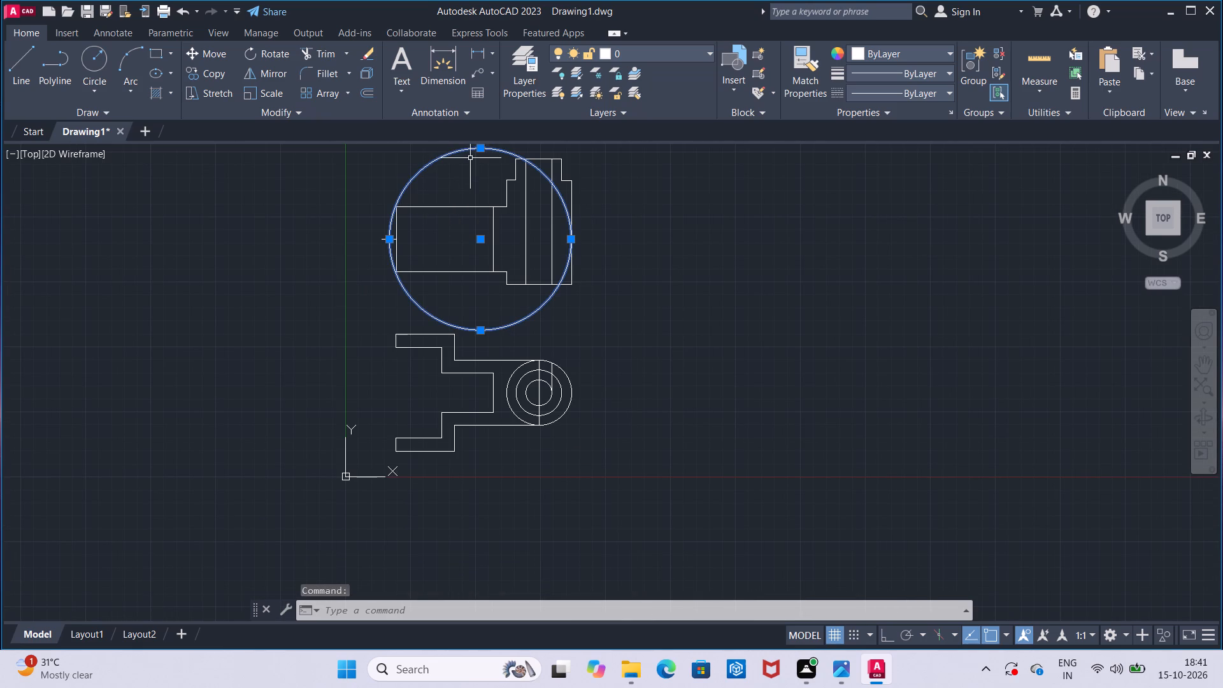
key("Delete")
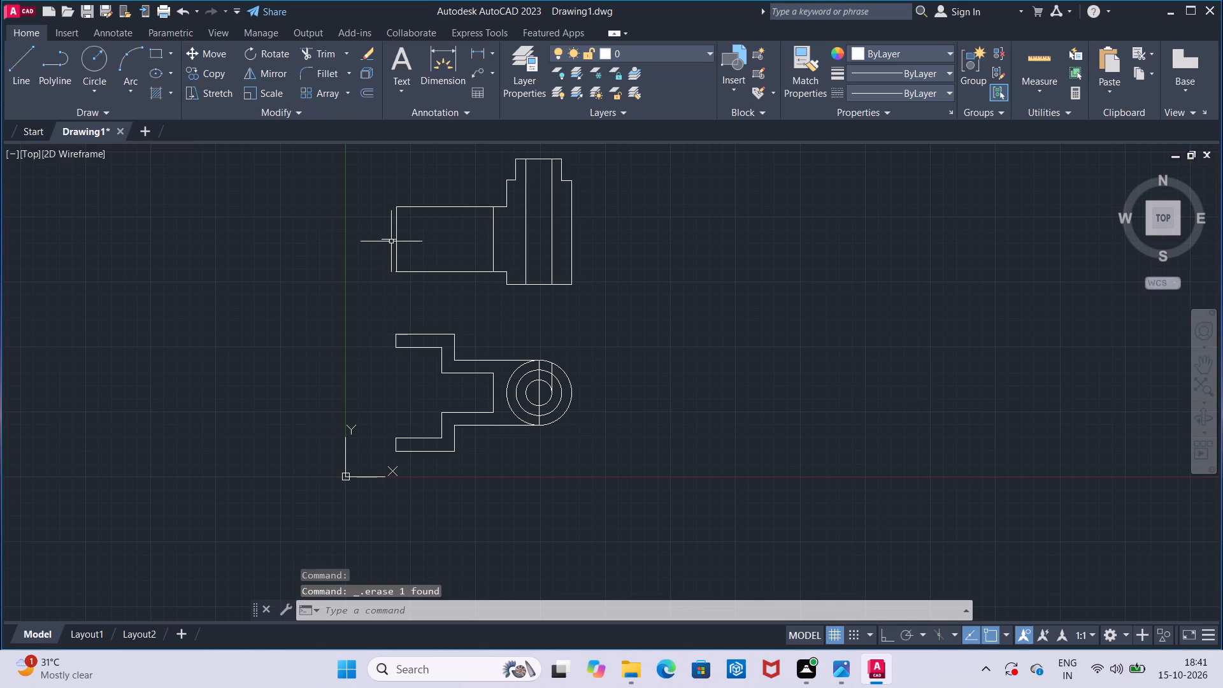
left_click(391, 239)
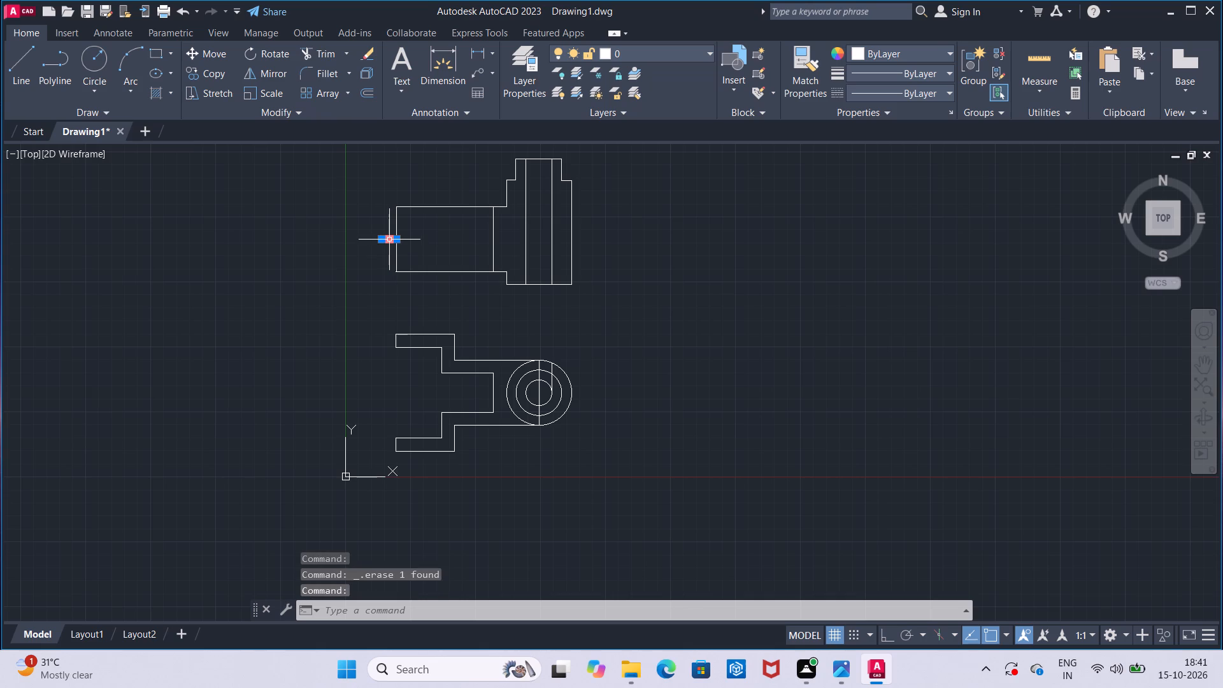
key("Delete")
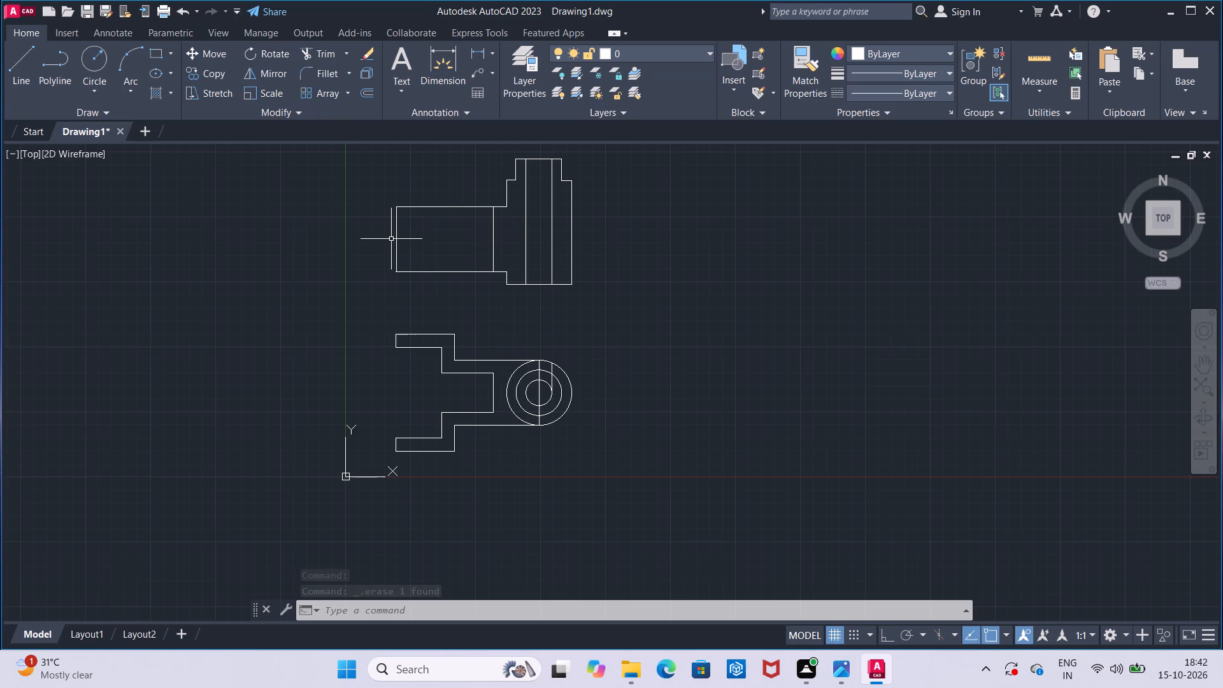
Draw a circle of radius 70 mm centred on the midpoint of the vertical slot line in the upper view's arm.
left_click(92, 66)
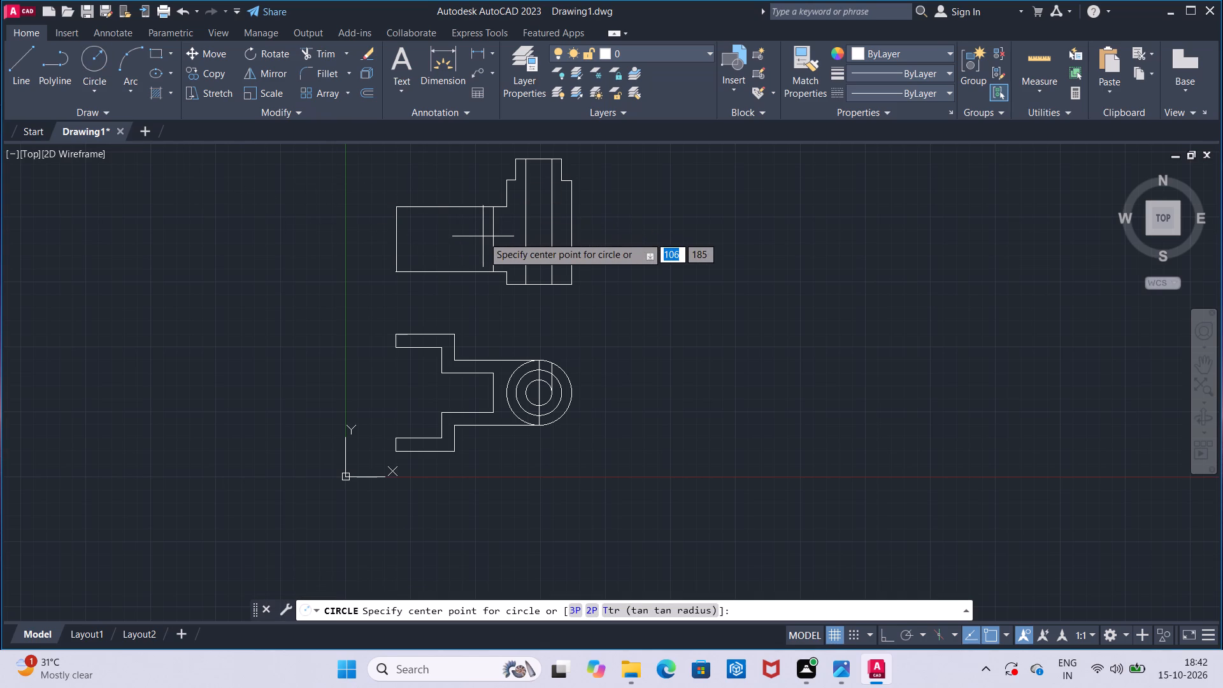
left_click(497, 240)
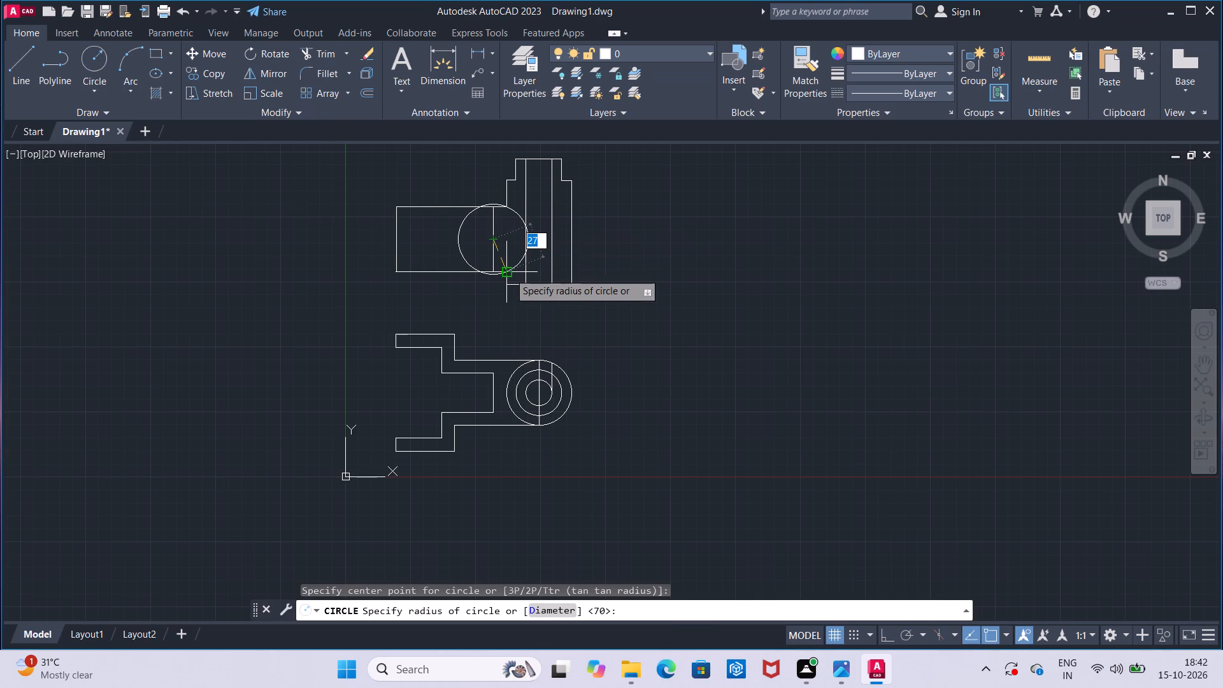
key("7")
key("0")
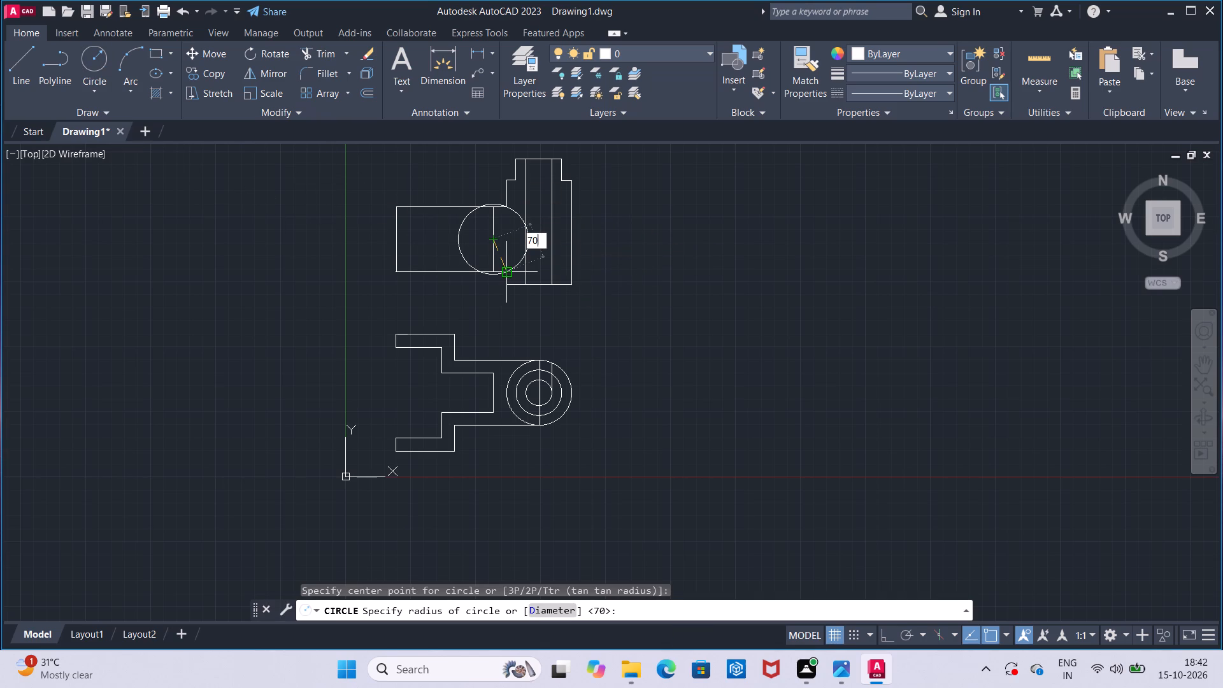
key("Return")
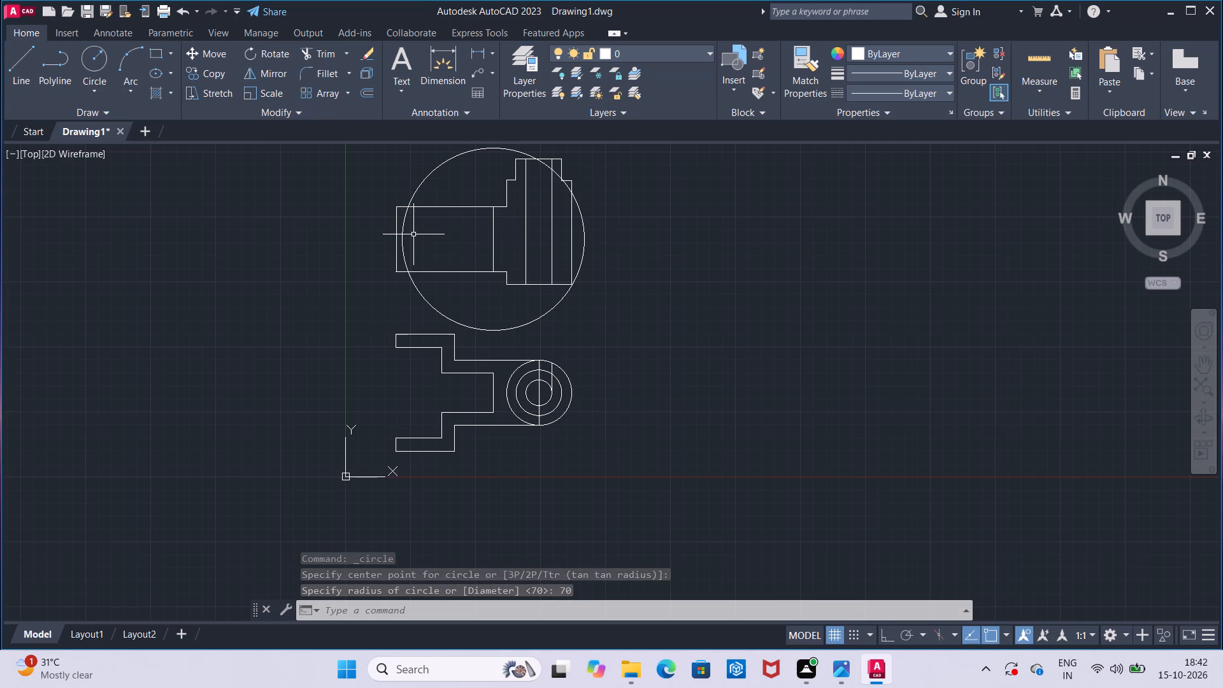
scroll(413, 234, "up", 1)
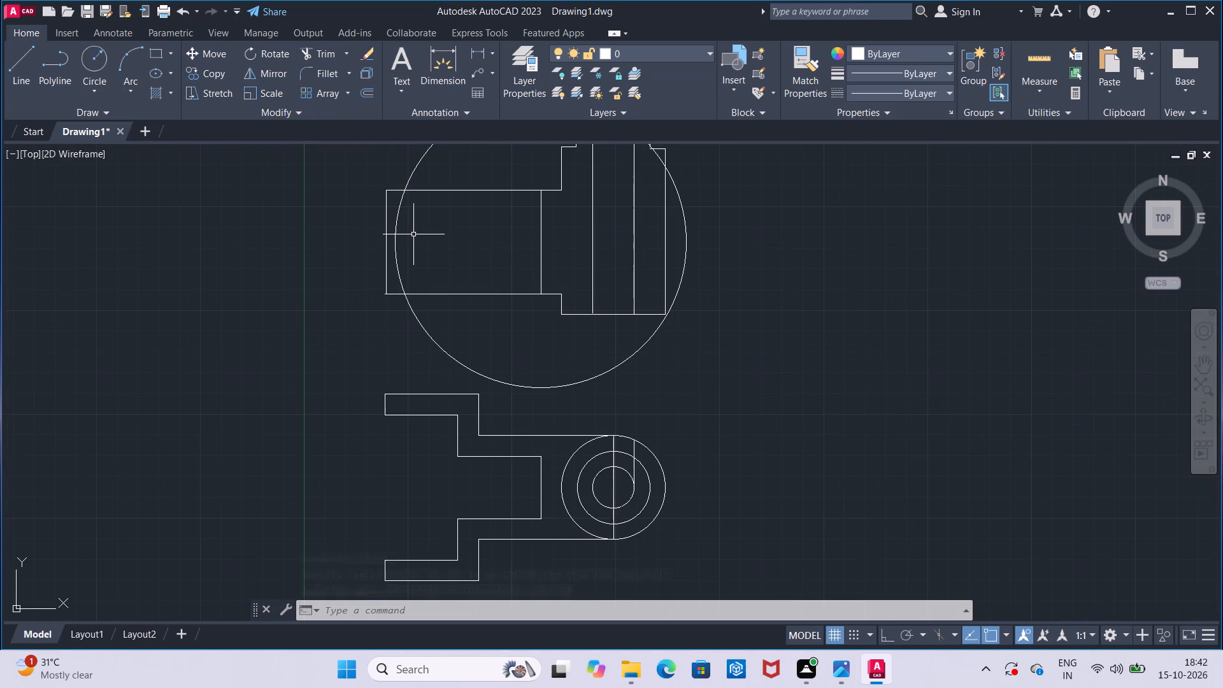
middle_click_drag(413, 234, 411, 252)
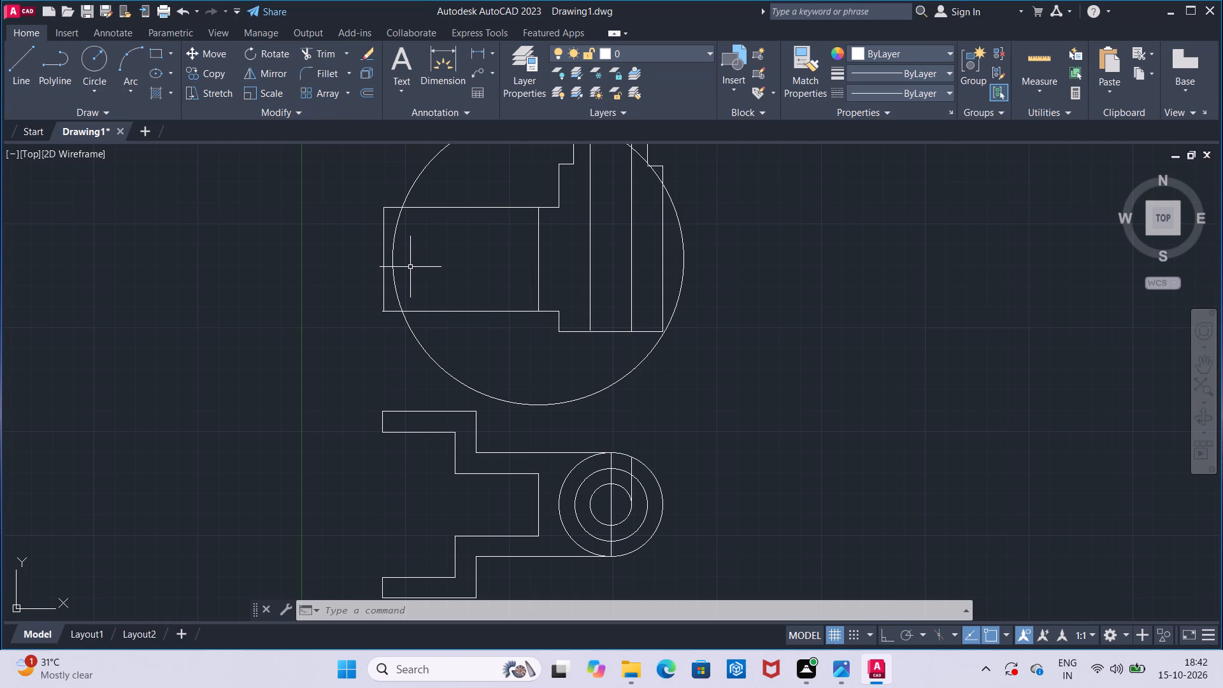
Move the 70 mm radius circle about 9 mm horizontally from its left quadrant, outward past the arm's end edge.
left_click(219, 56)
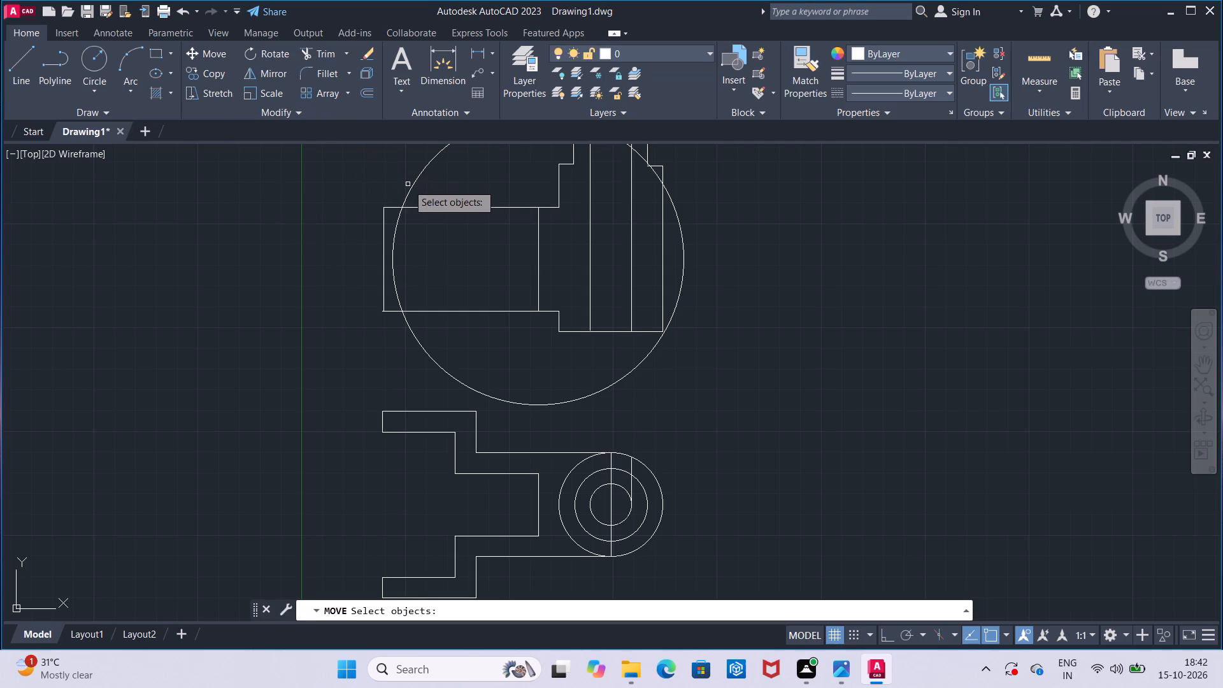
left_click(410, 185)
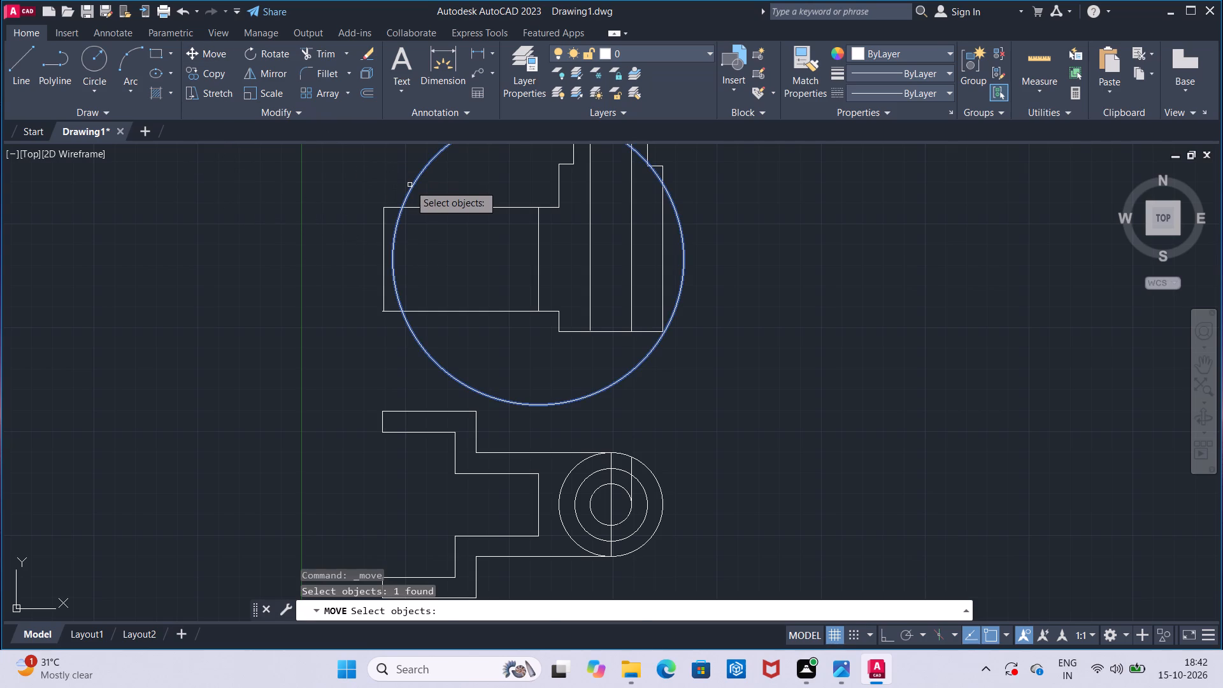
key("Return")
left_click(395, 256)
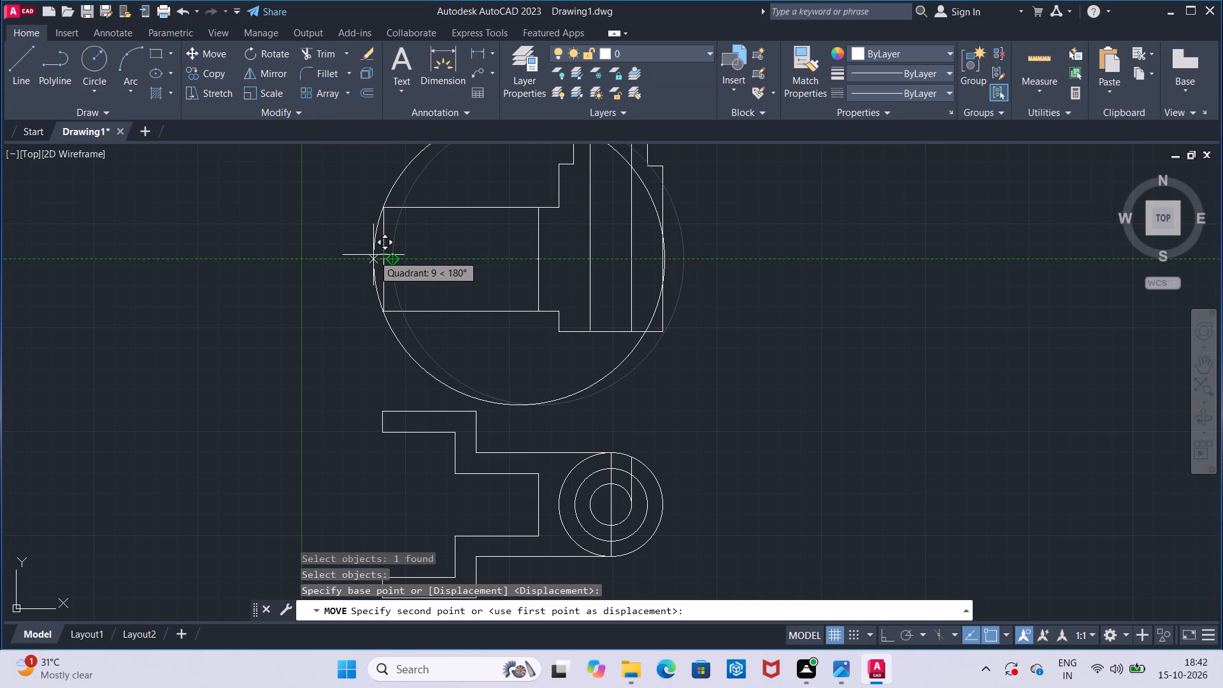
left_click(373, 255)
Trim the short stub of the arm's lower edge that overhangs the end edge at the corner.
scroll(366, 246, "up", 2)
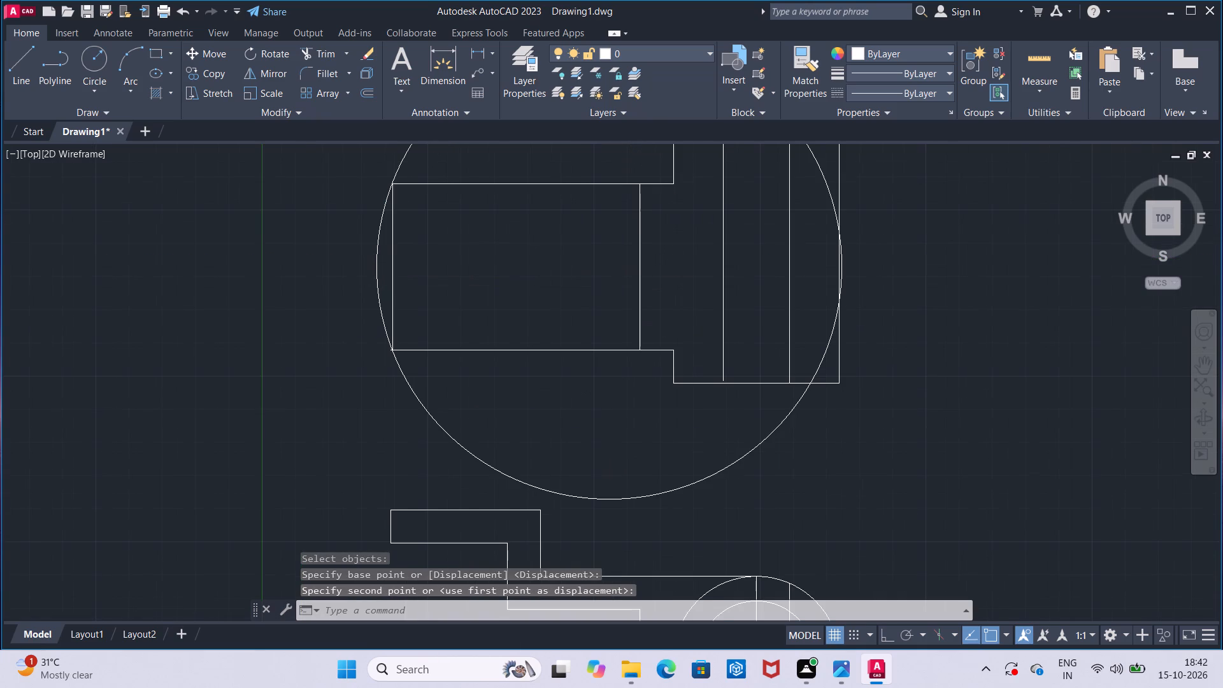
scroll(366, 246, "down", 1)
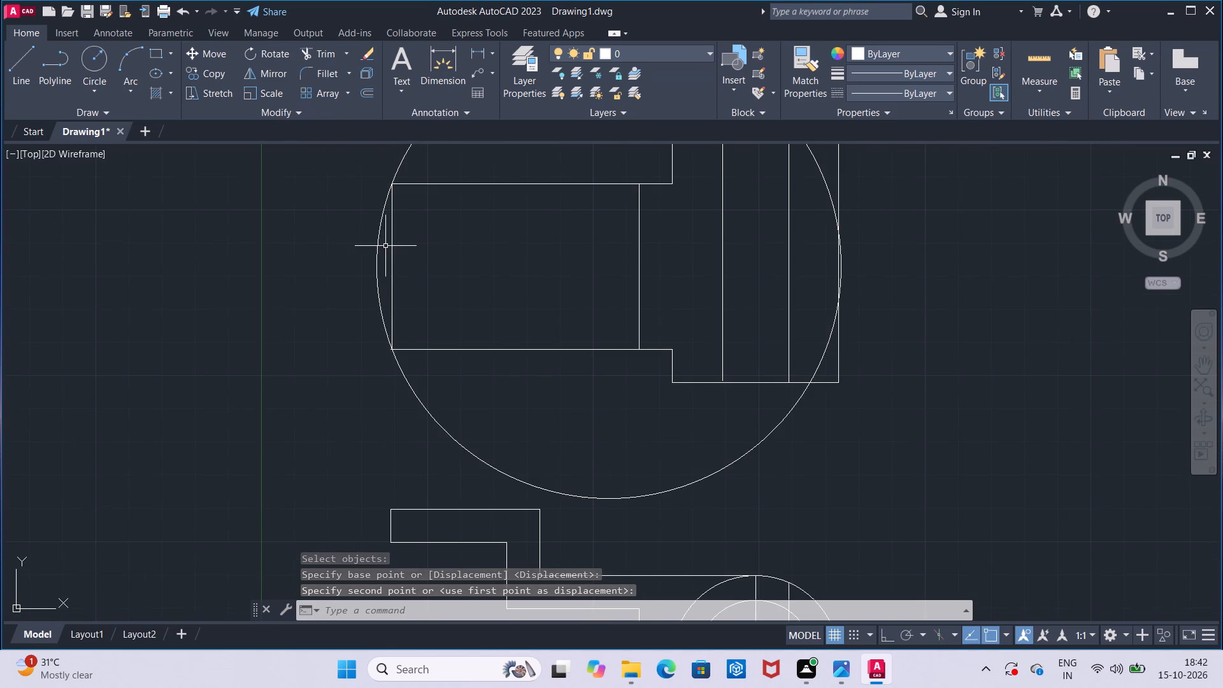
middle_click_drag(385, 246, 388, 276)
scroll(388, 281, "down", 1)
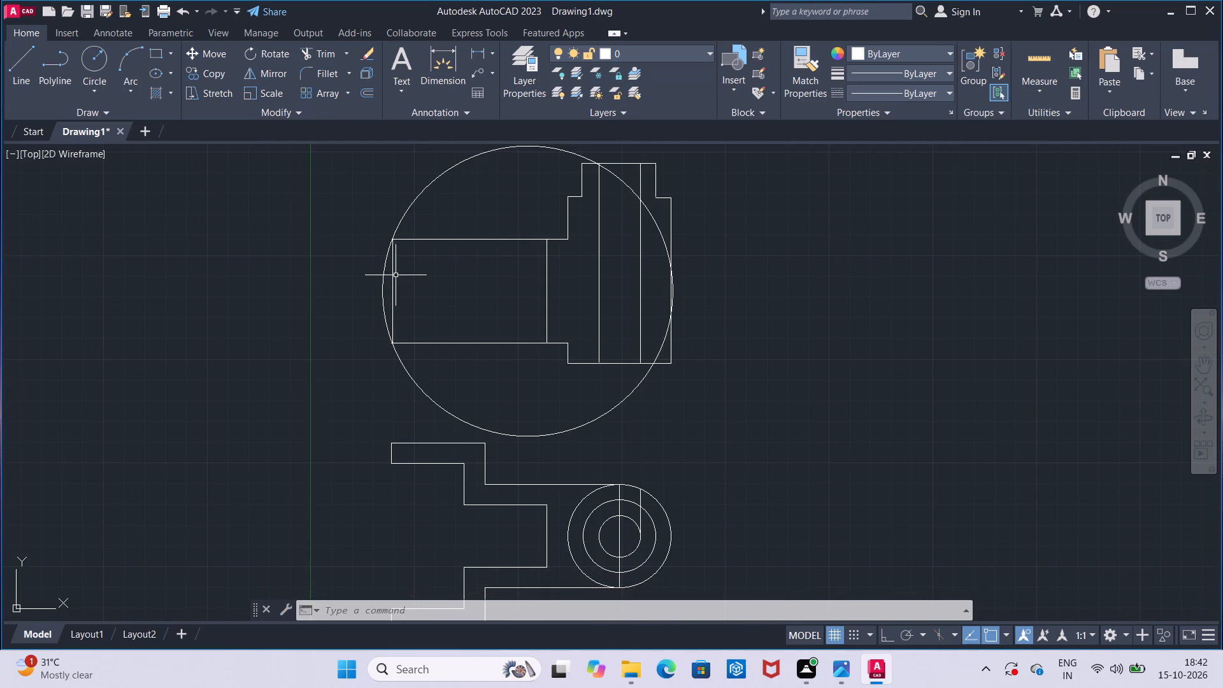
scroll(398, 277, "up", 2)
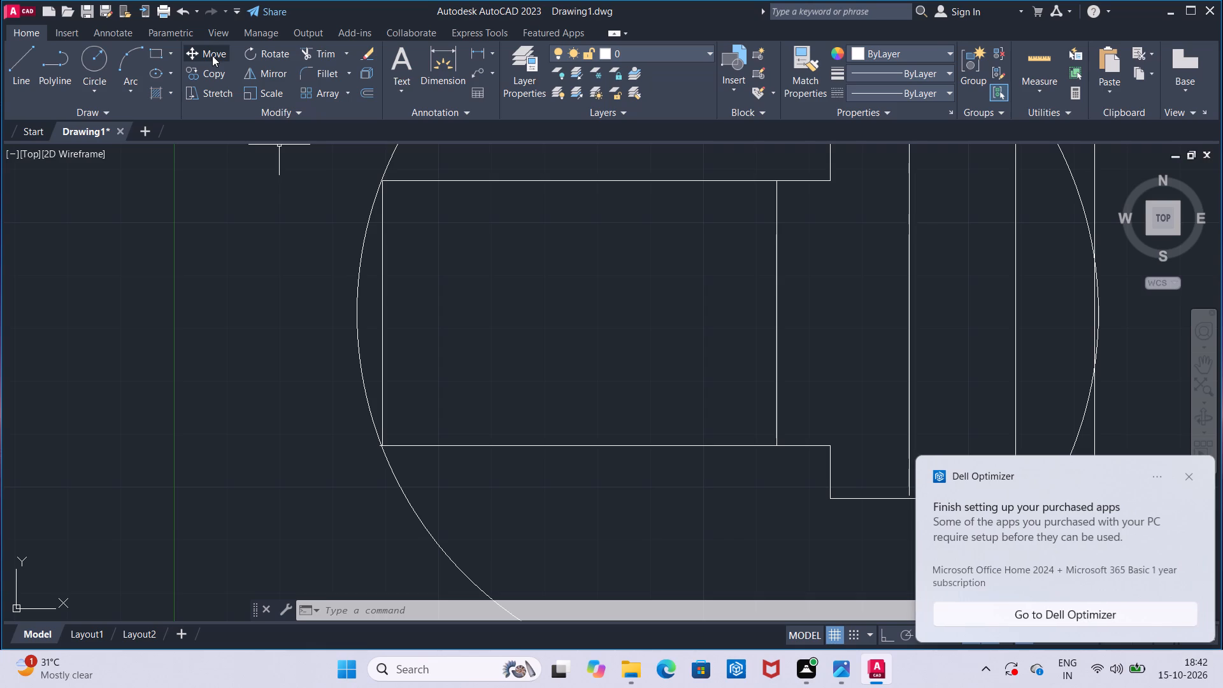
left_click(311, 59)
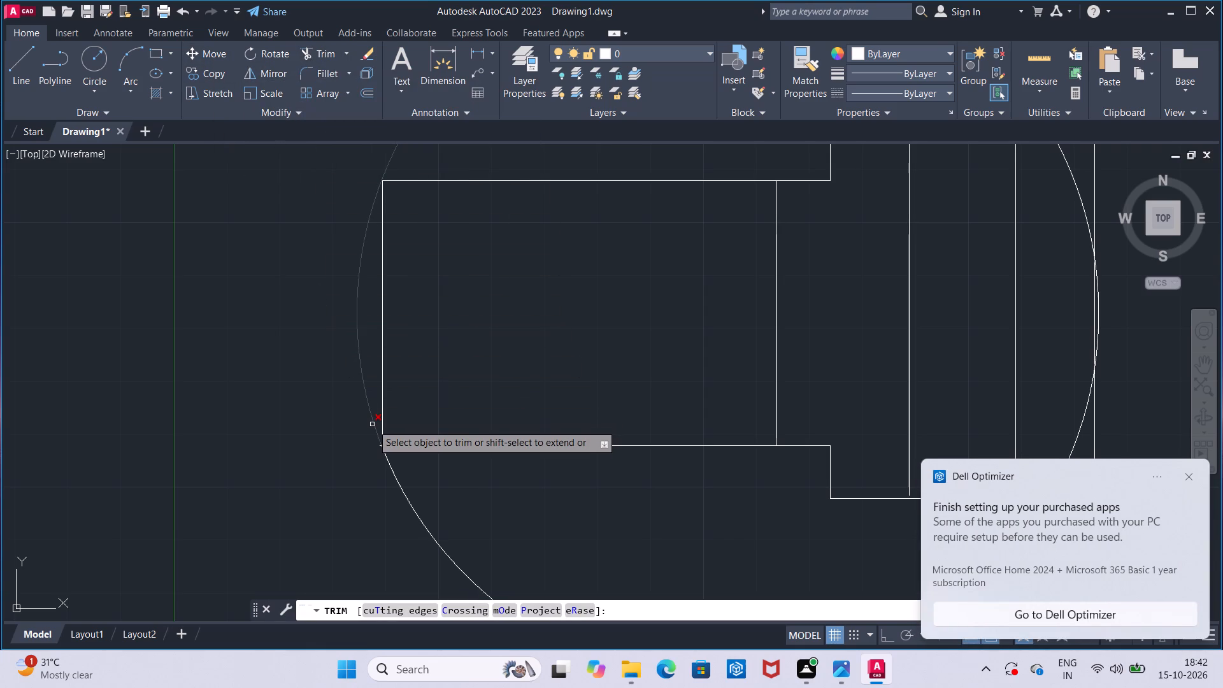
left_click(377, 445)
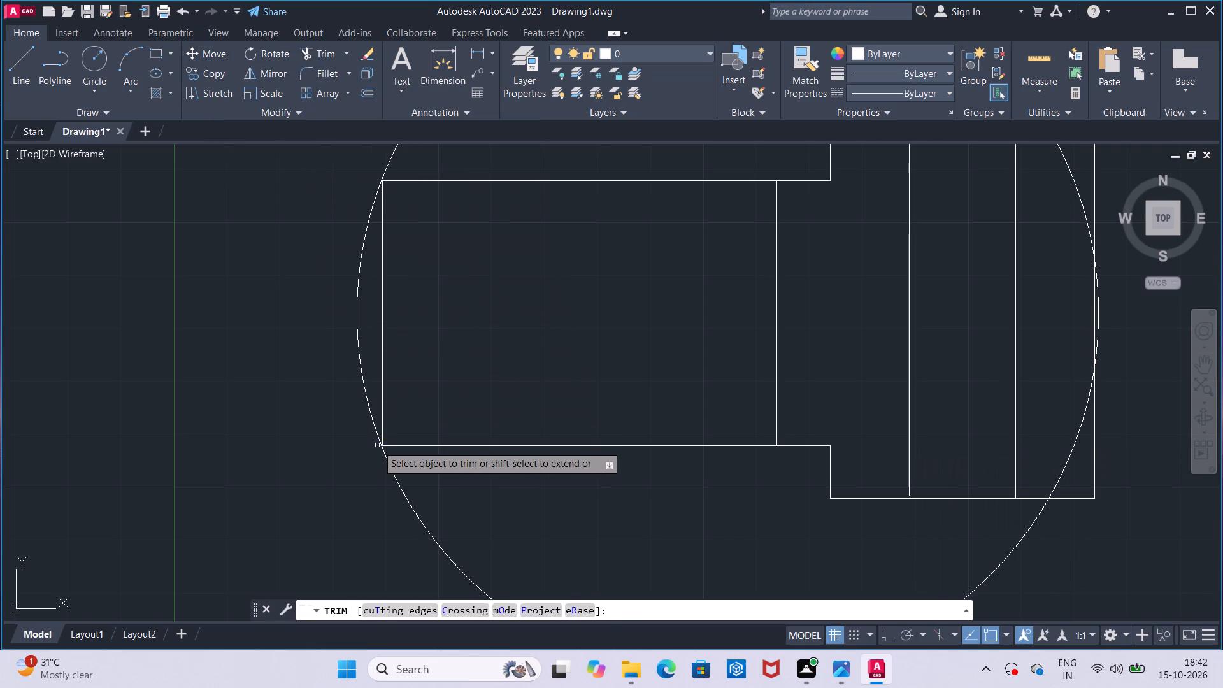
key("Escape")
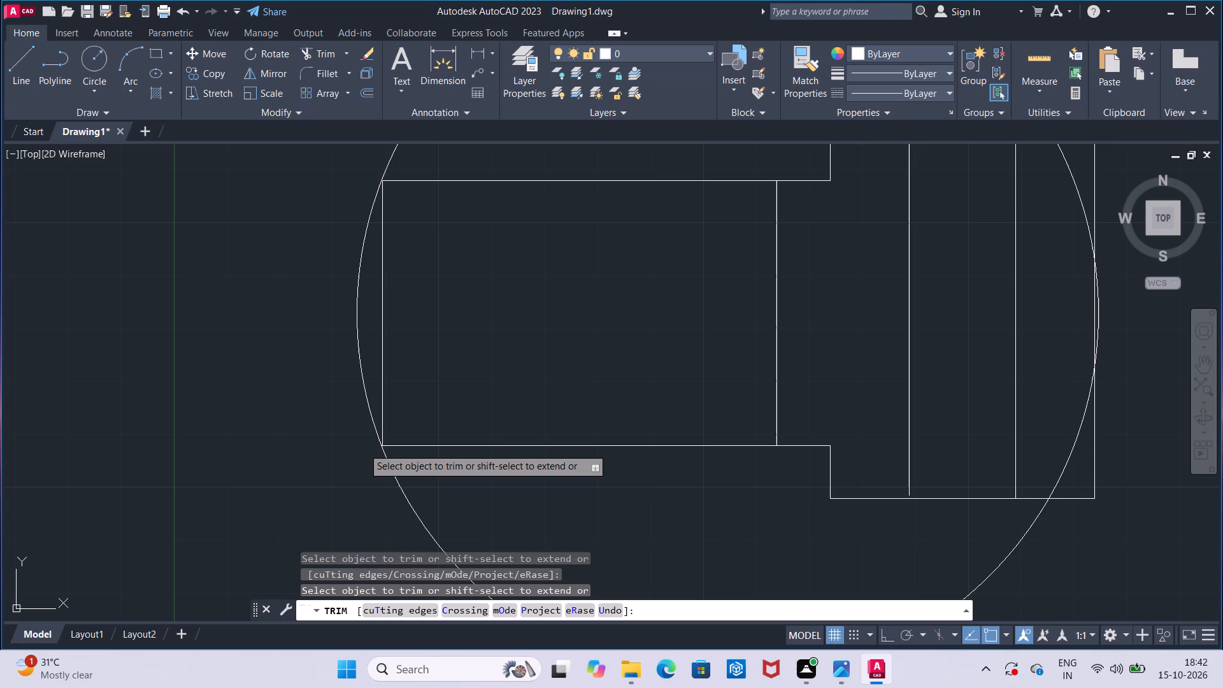
Trim away every segment of the large circle around and across the upper view.
scroll(363, 448, "down", 2)
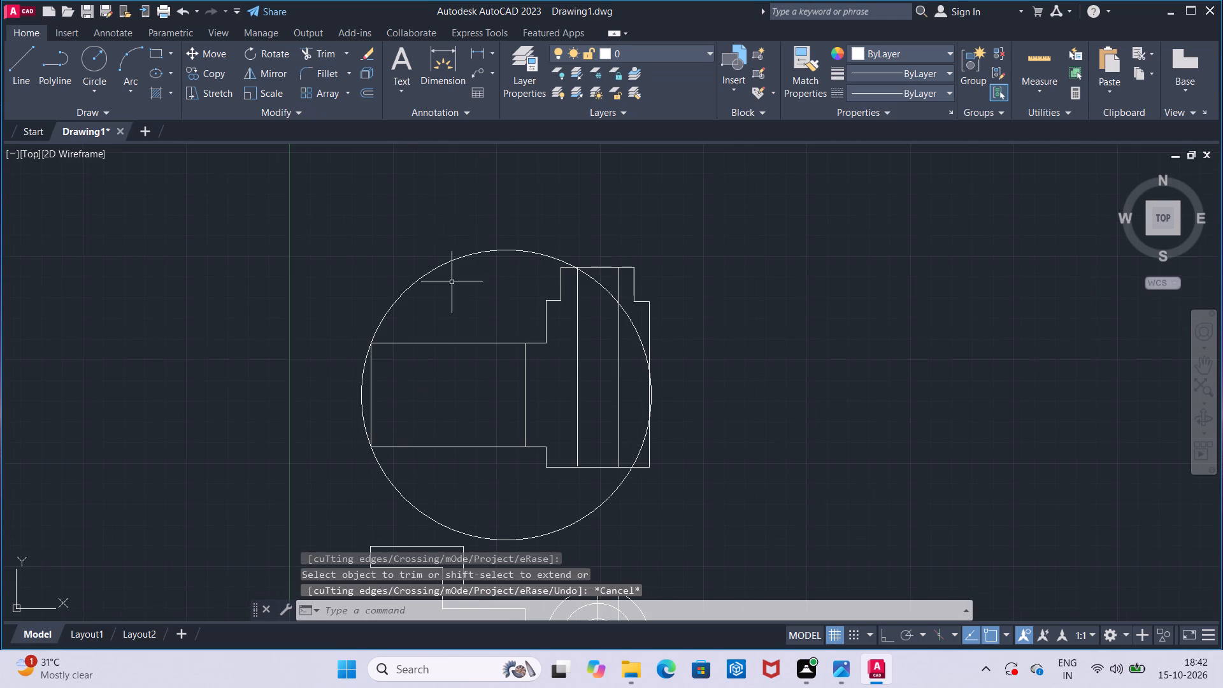
left_click(312, 57)
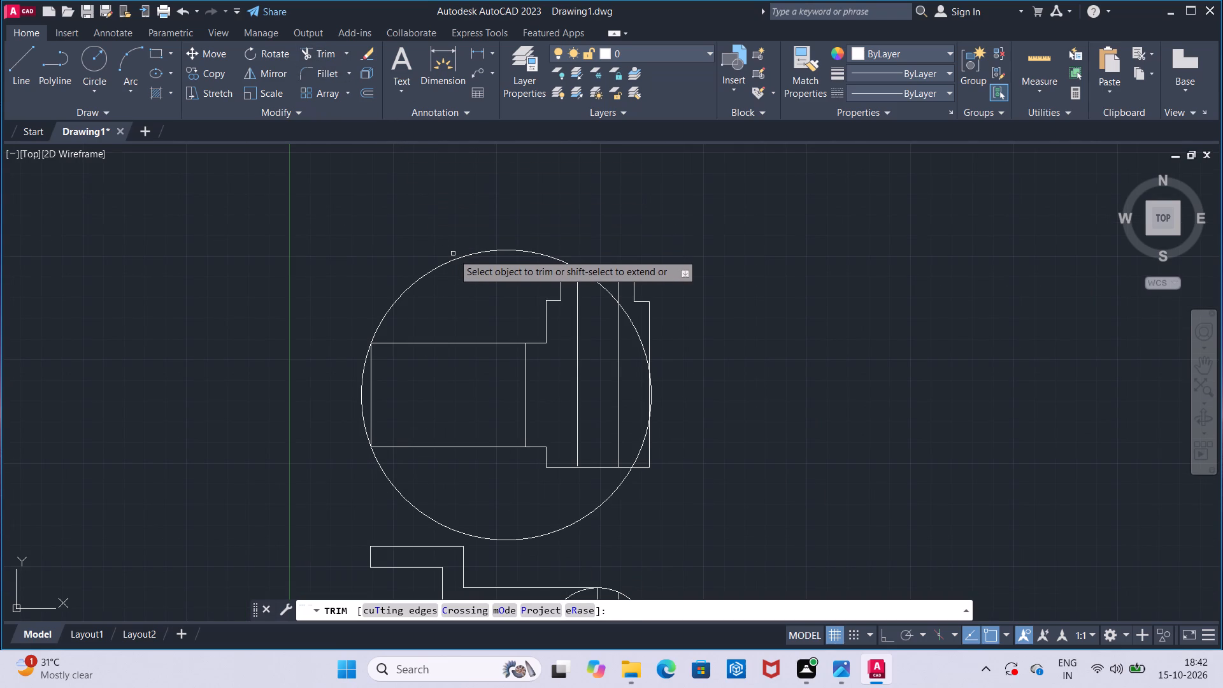
left_click(458, 261)
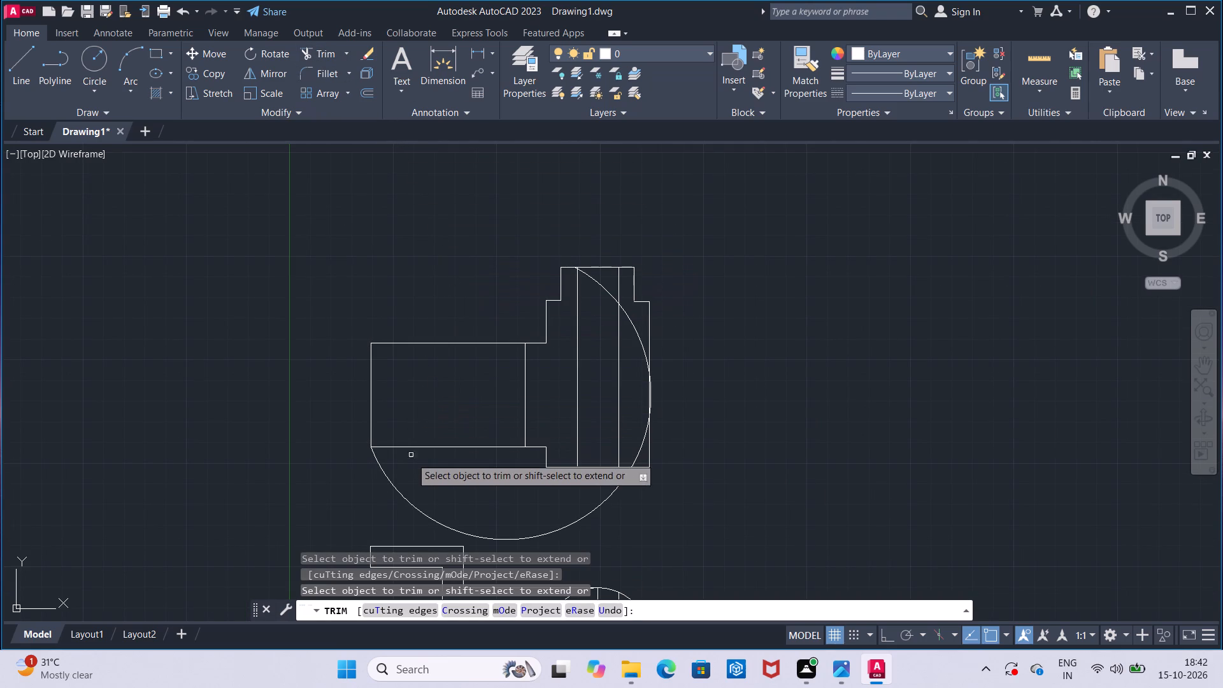
left_click(407, 503)
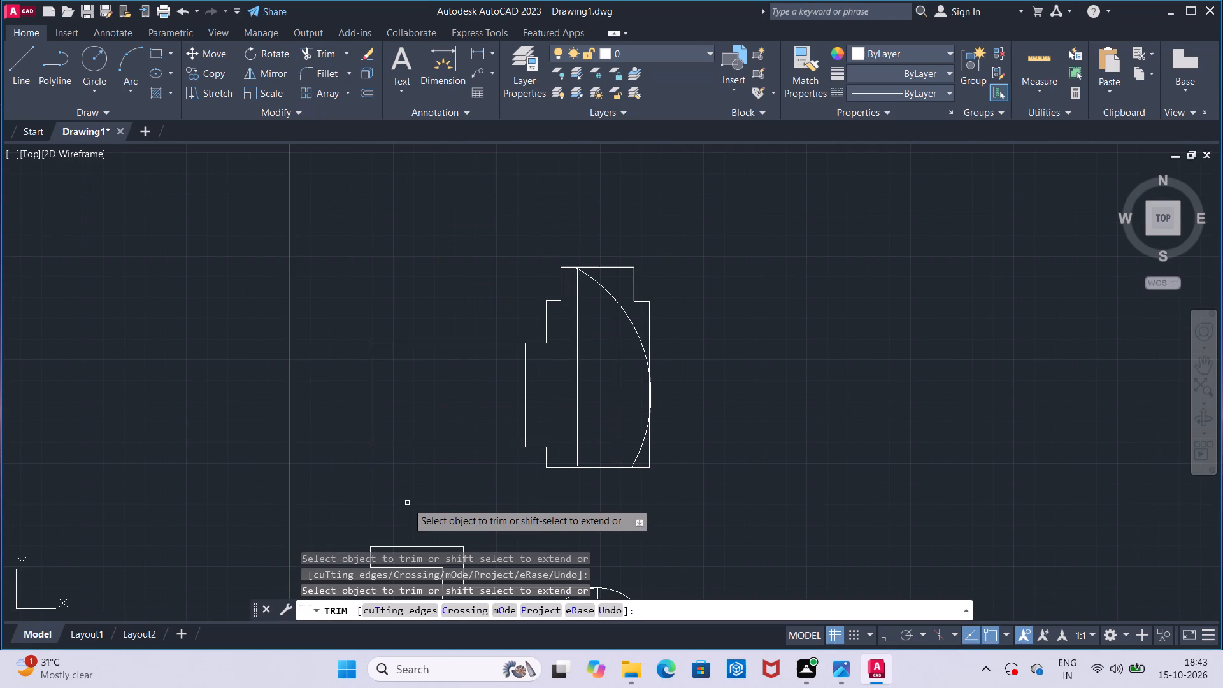
key("Escape")
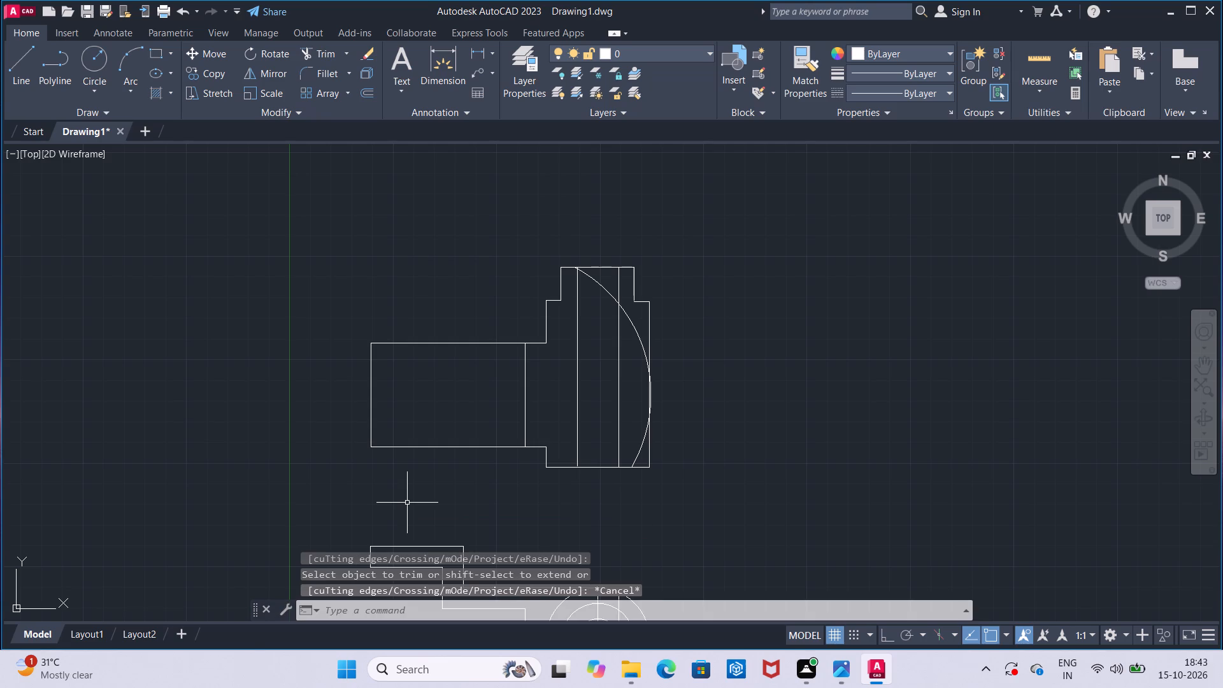
left_click(334, 59)
left_click(593, 281)
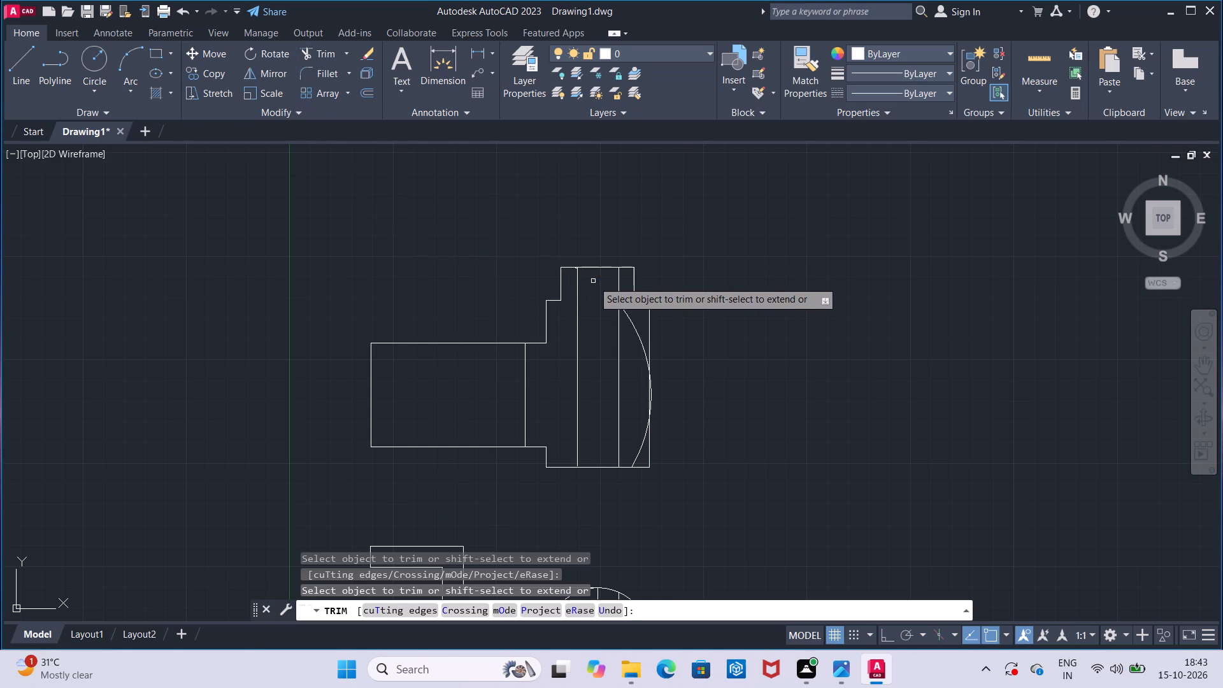
left_click(619, 306)
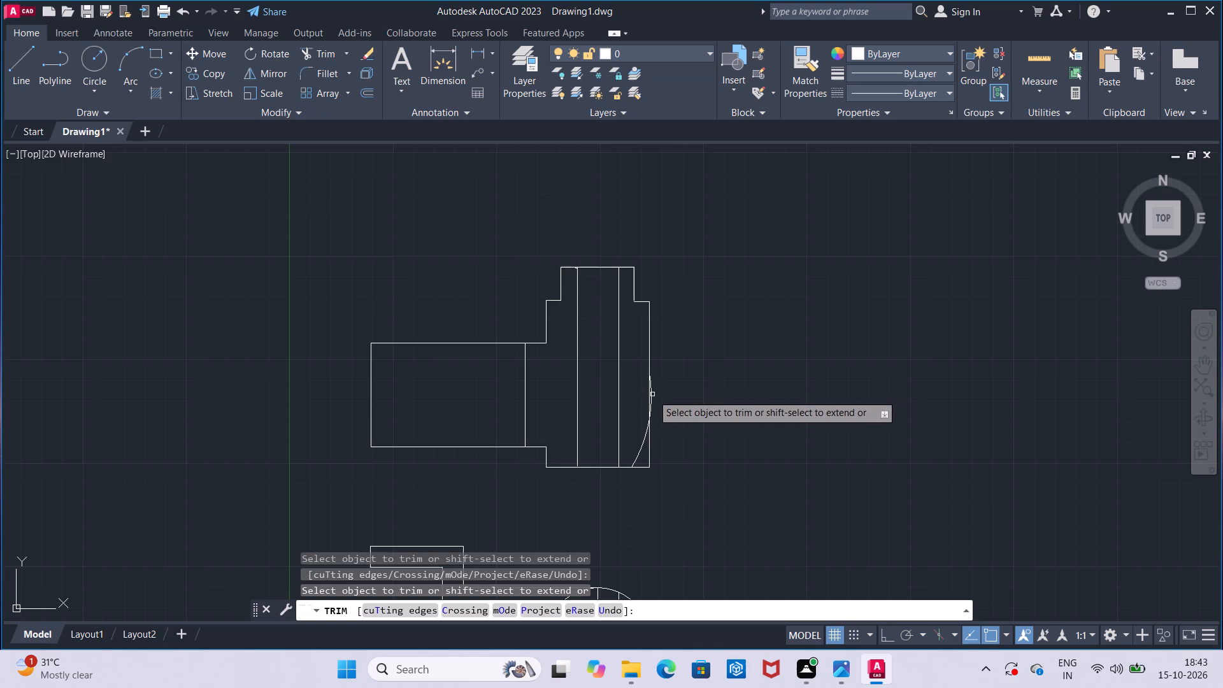
left_click(652, 395)
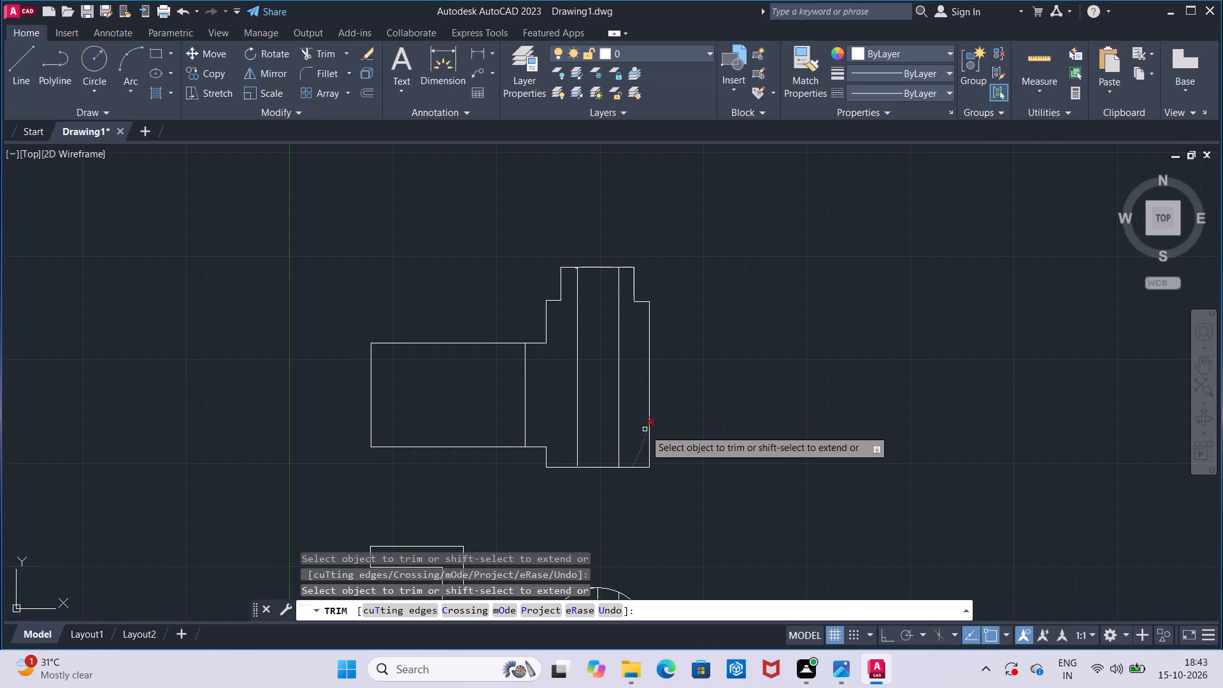
left_click(645, 429)
key("Escape")
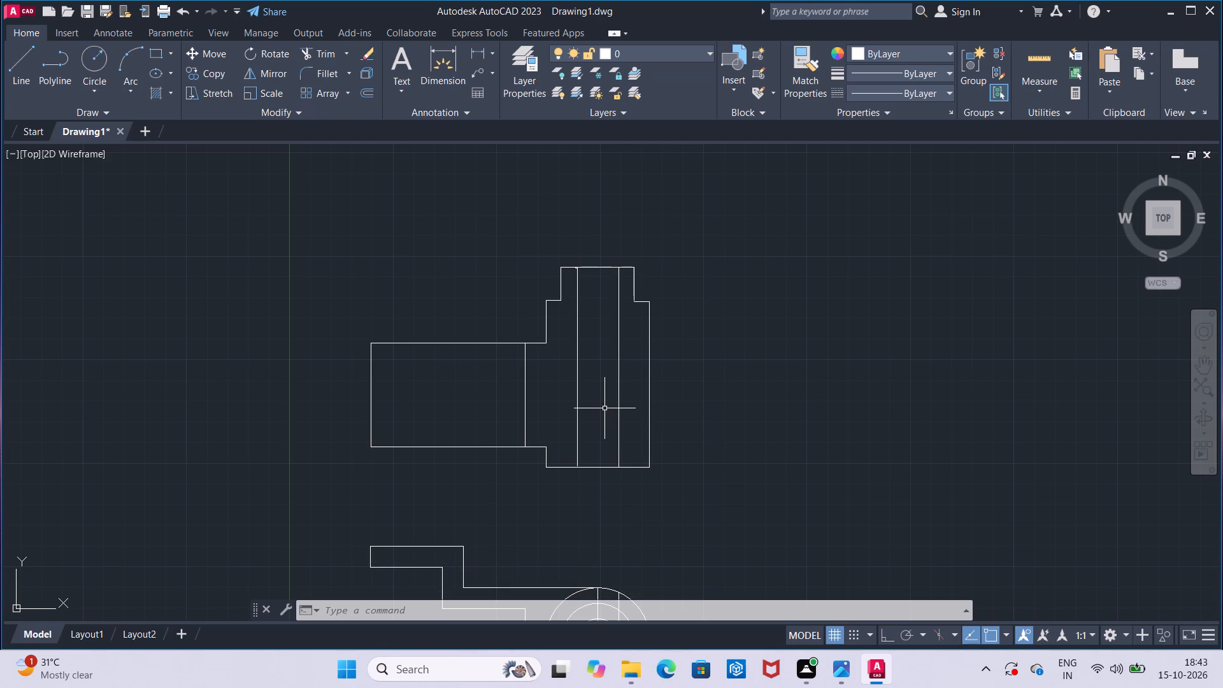
Add a centerline between the two inner vertical lines of the upper view's head.
type("cl")
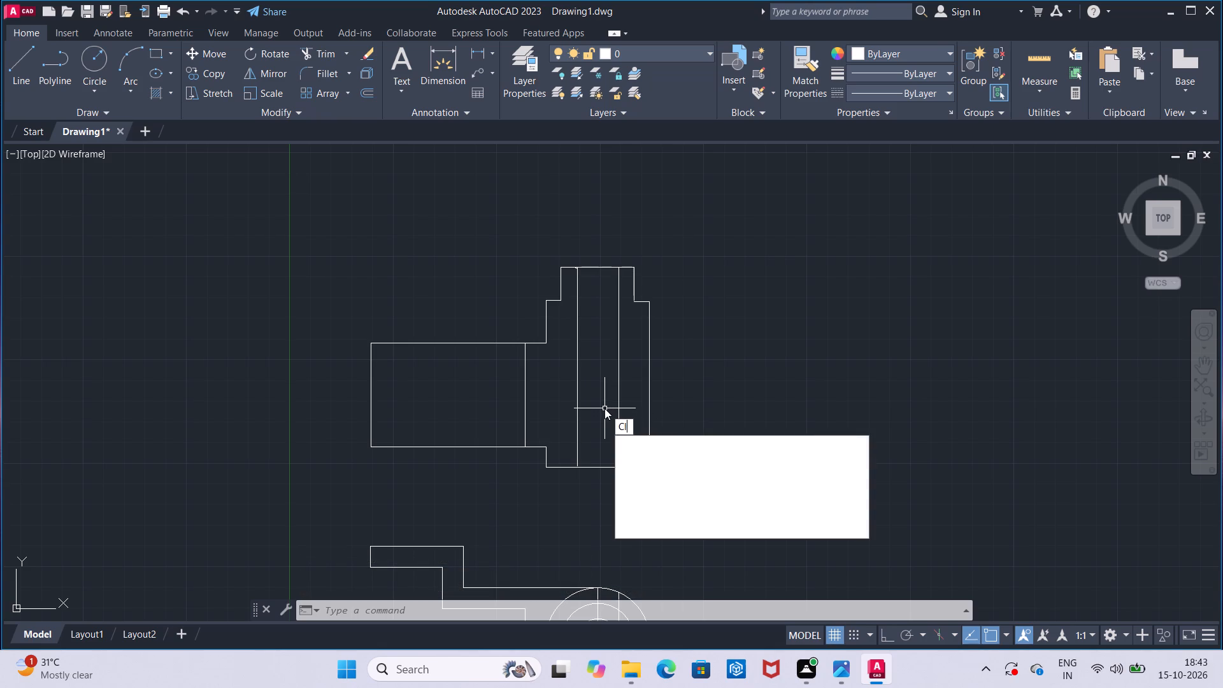
key("Return")
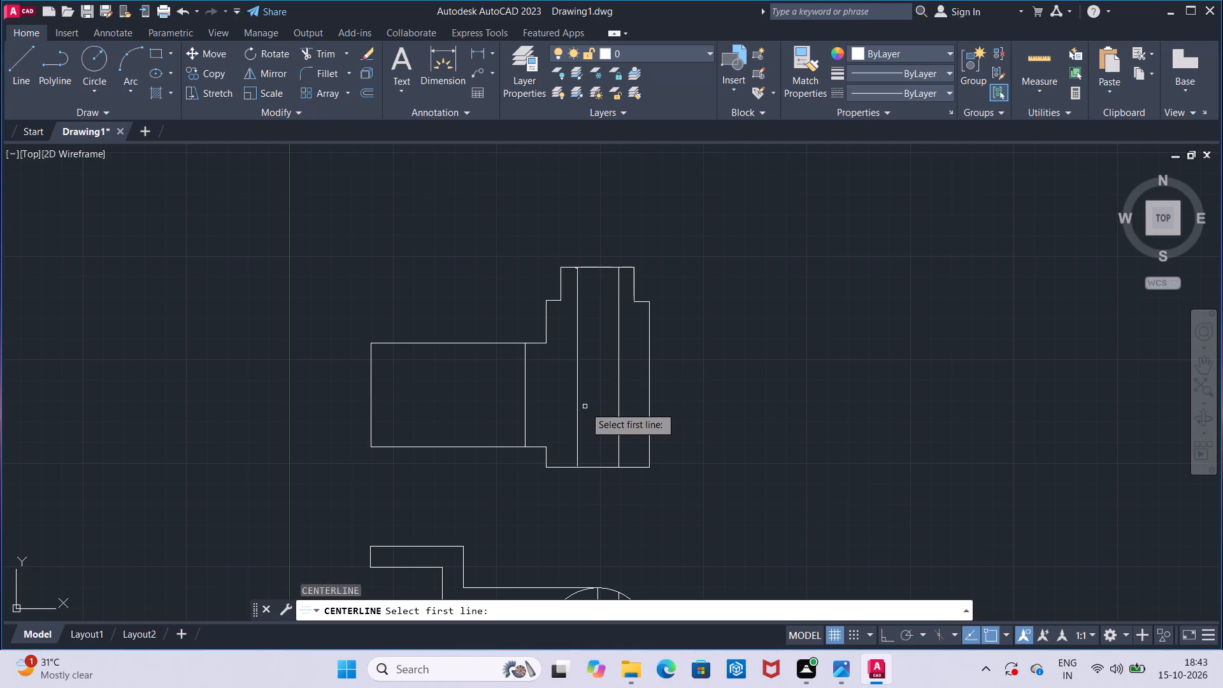
left_click(578, 409)
left_click(617, 410)
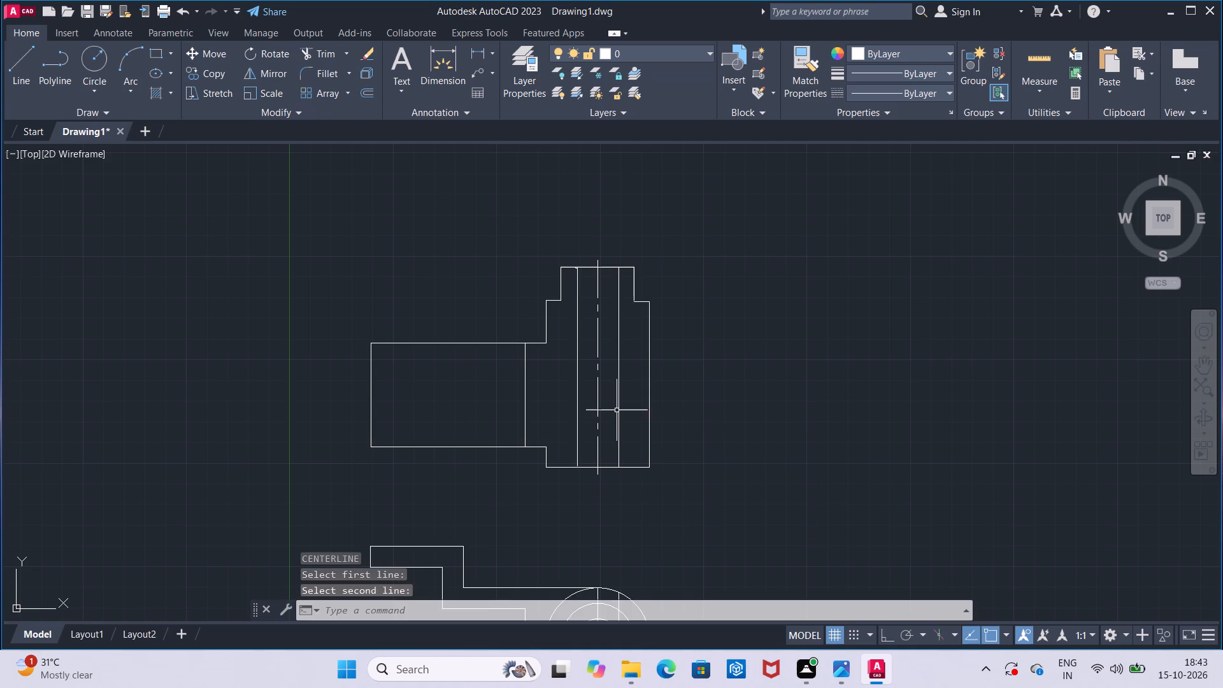
key("Escape")
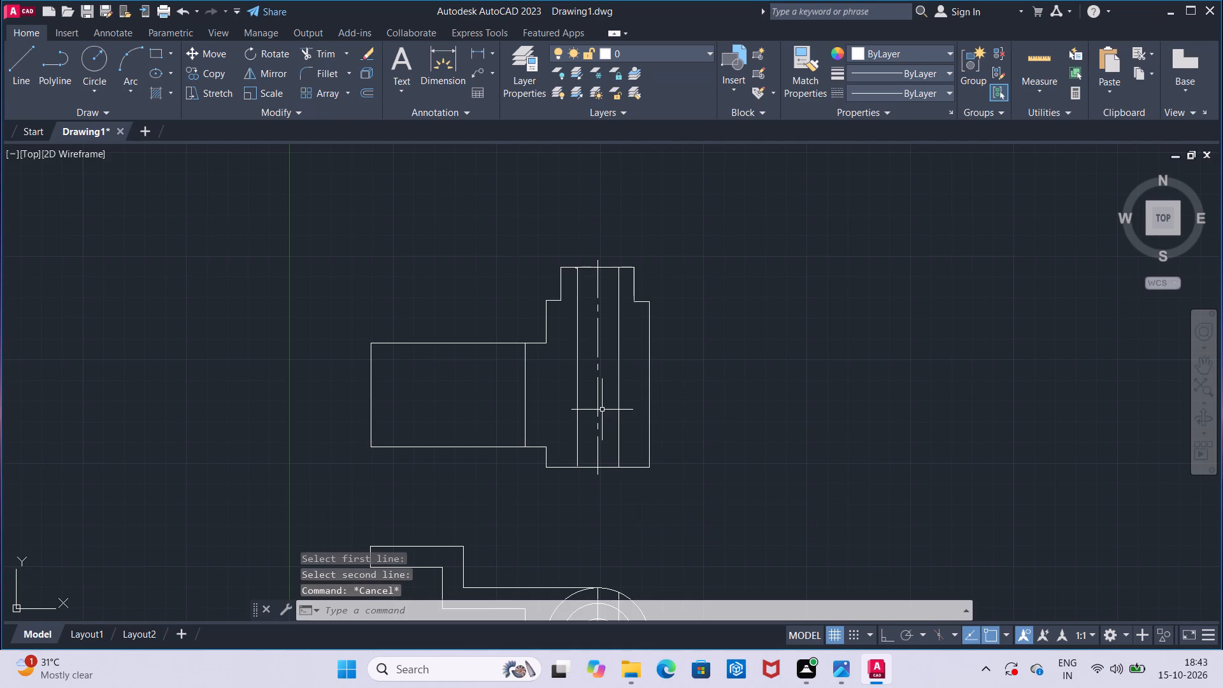
Explode the vertical centerline in the upper view's head.
left_click(597, 410)
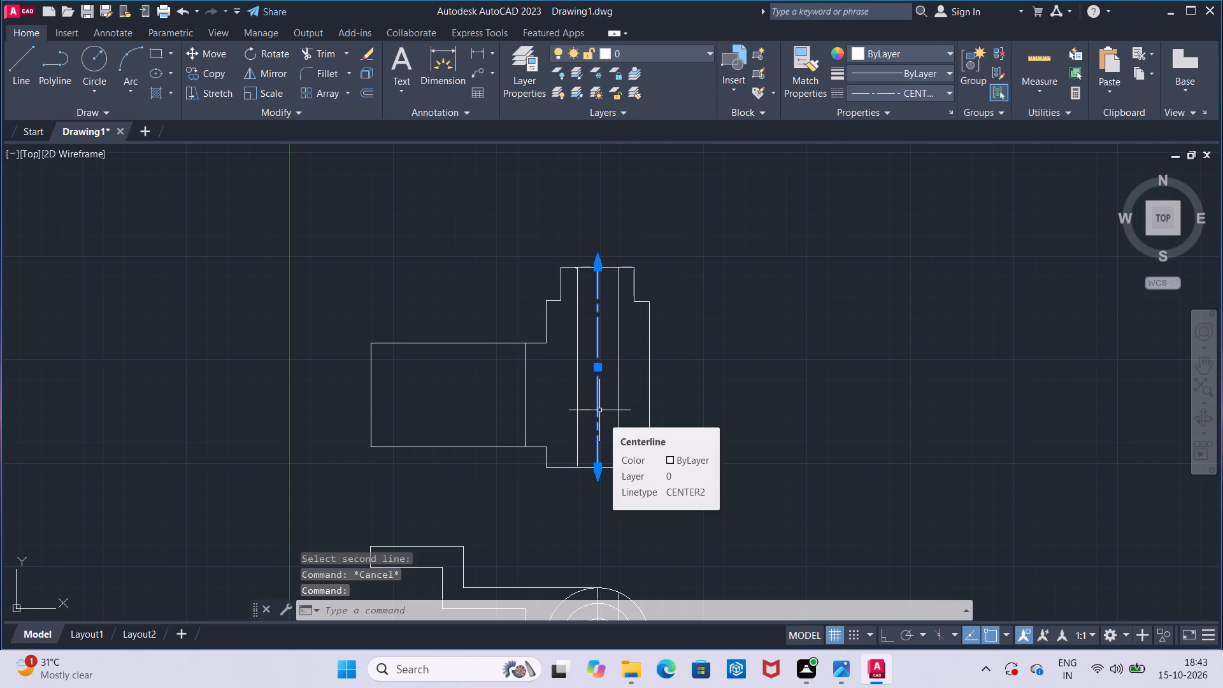
left_click(361, 77)
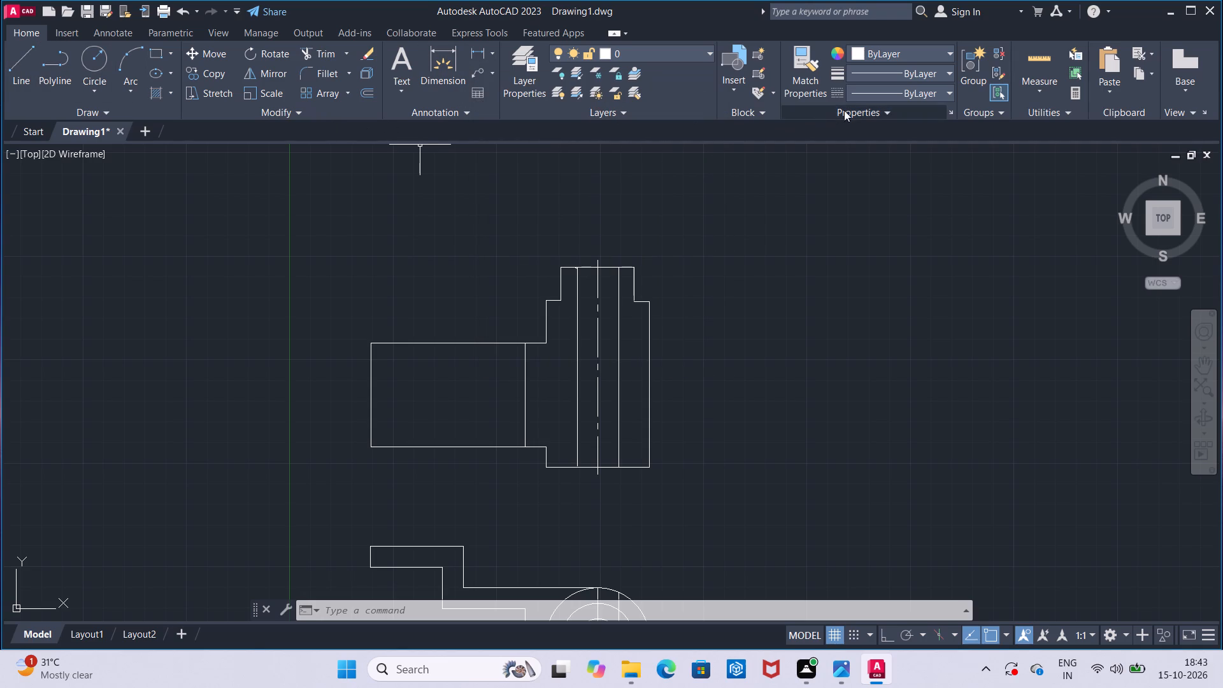
With Ortho on and the CENTER linetype current, draw an 88 mm horizontal line from the head's vertical centerline into the arm.
left_click(859, 101)
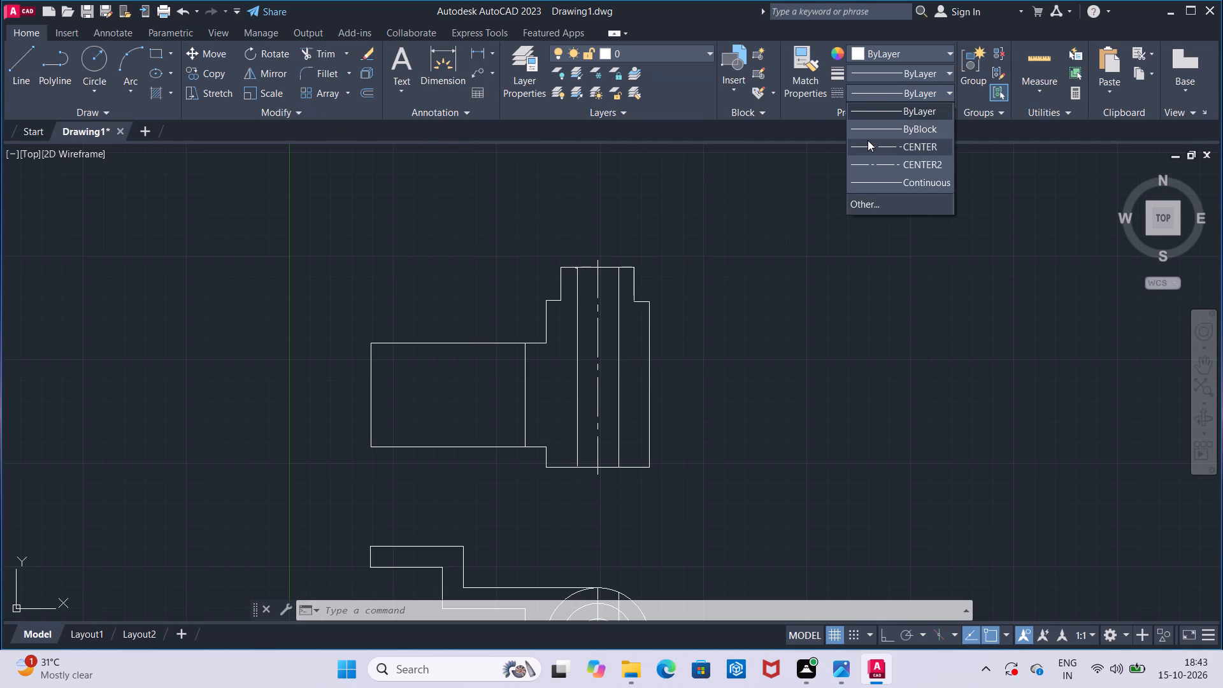
left_click(868, 140)
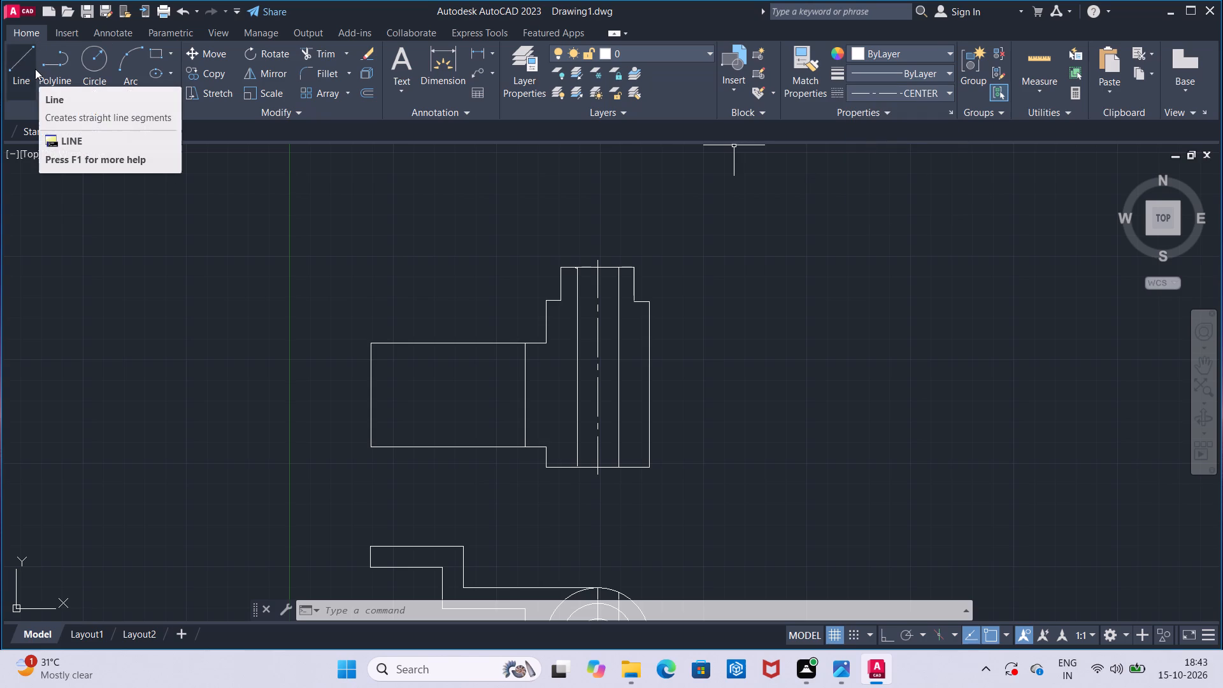
left_click(35, 69)
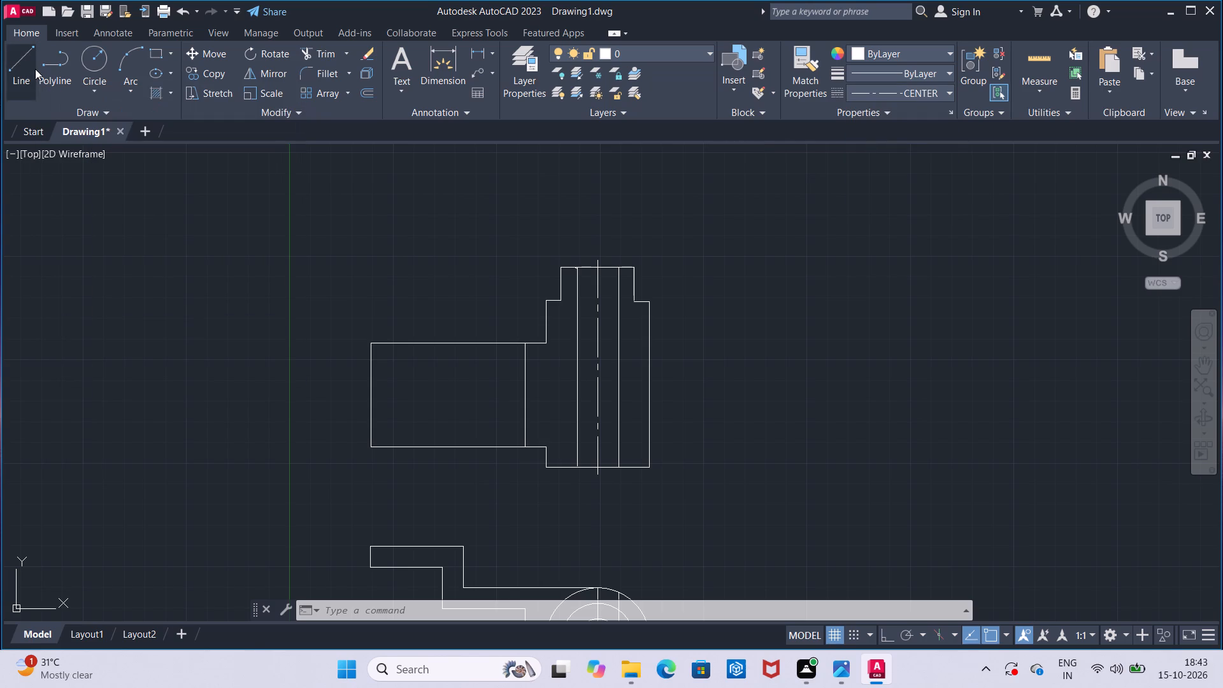
left_click(599, 386)
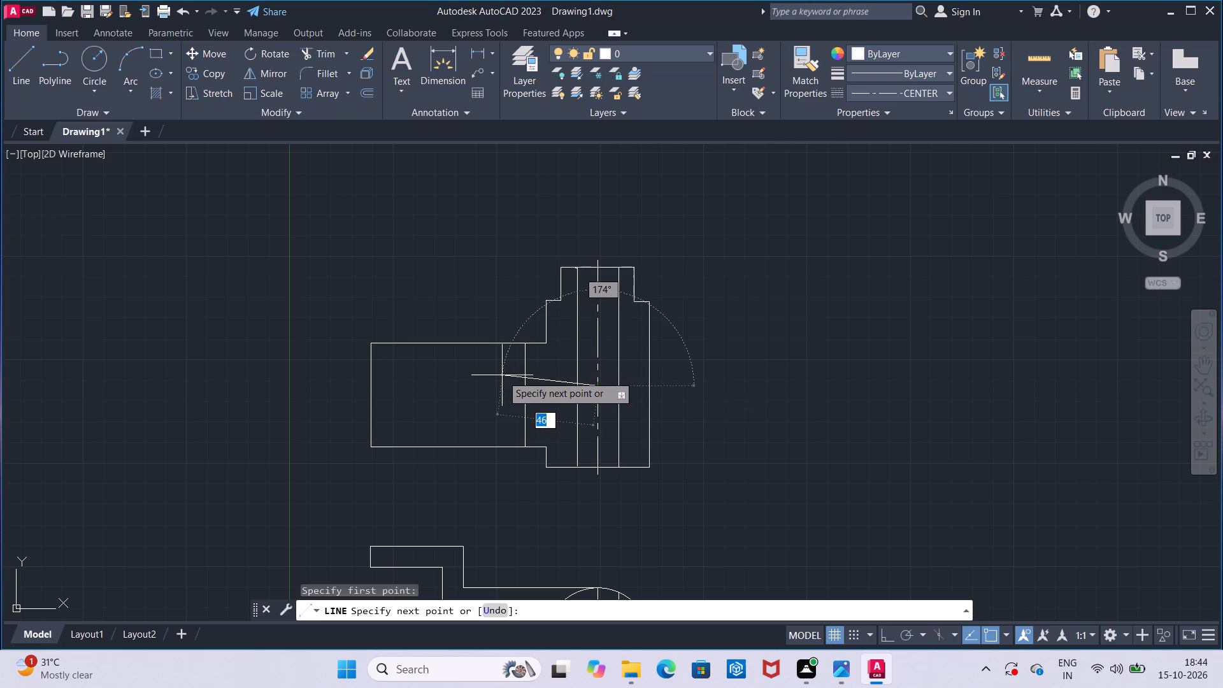
key("super+p")
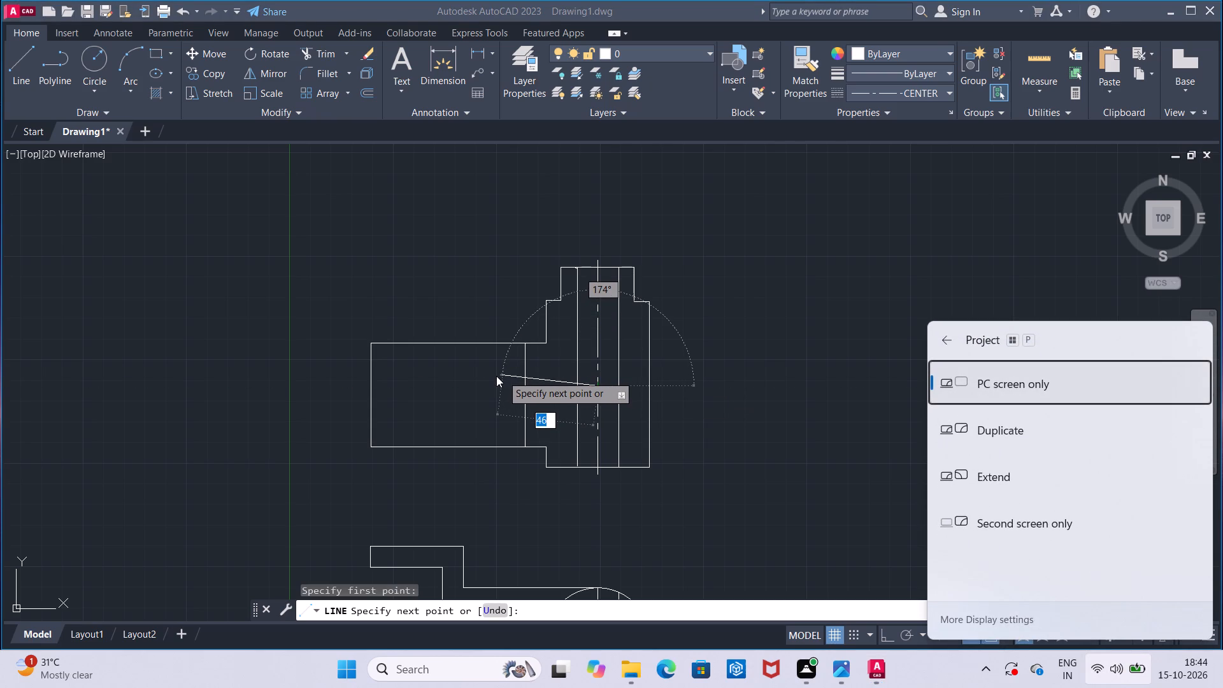
key("Escape")
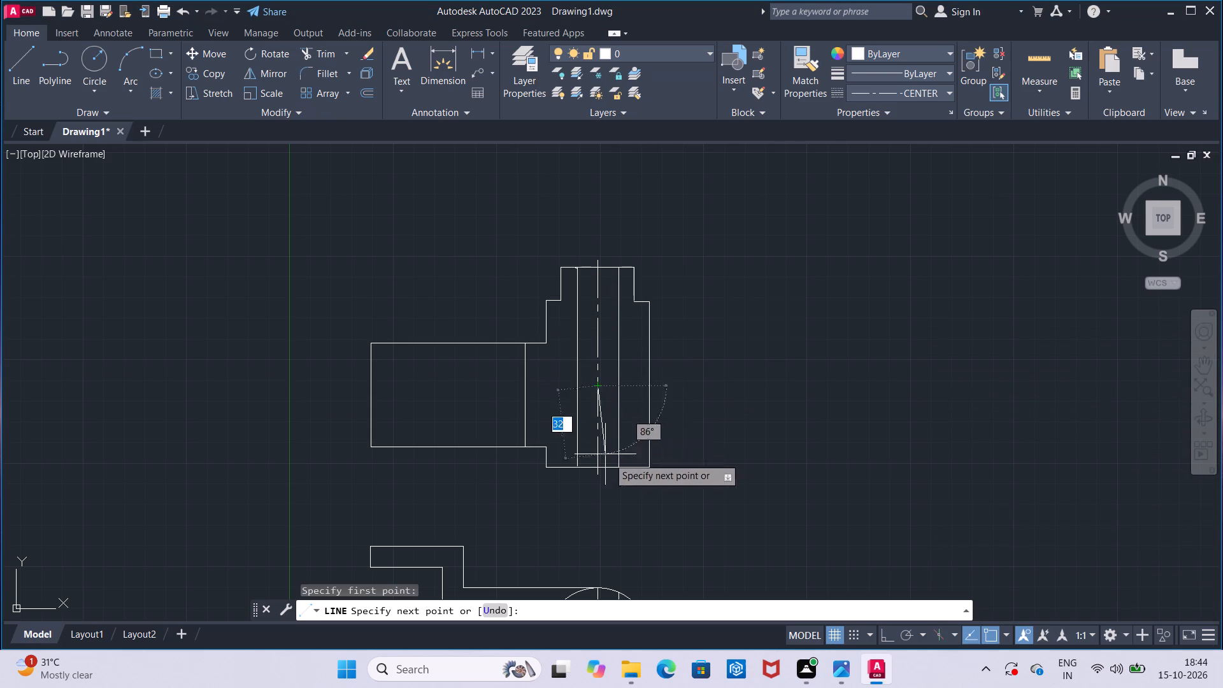
left_click(890, 633)
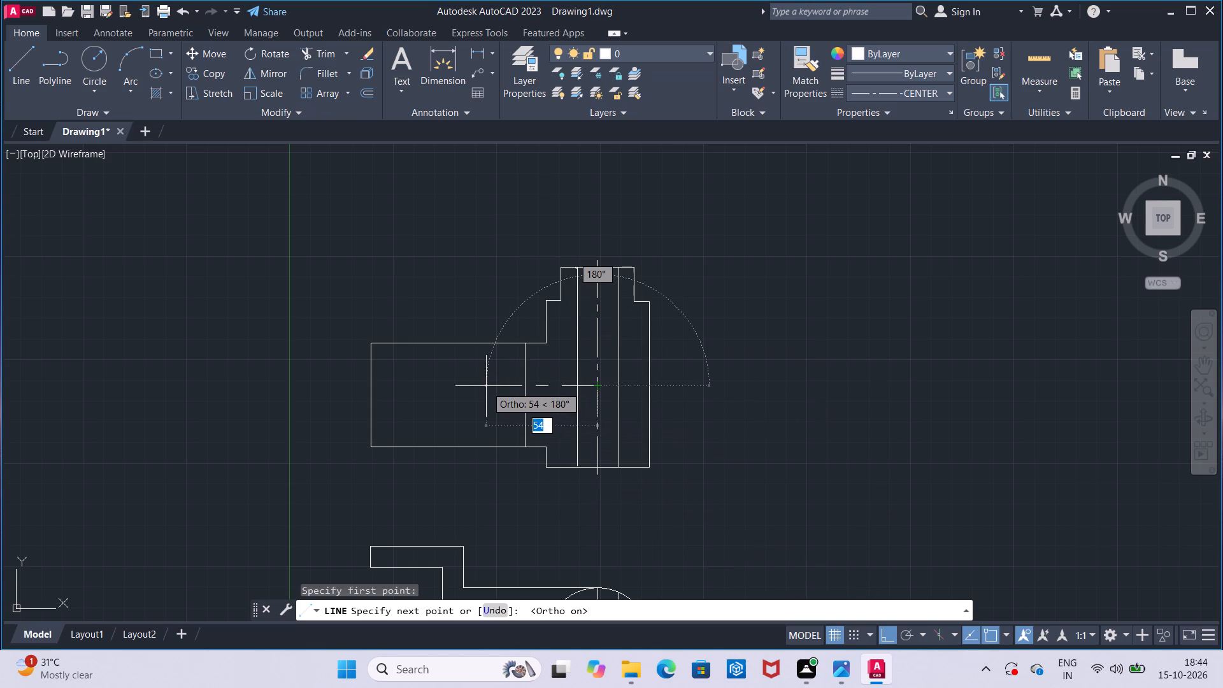
type("88")
key("Return")
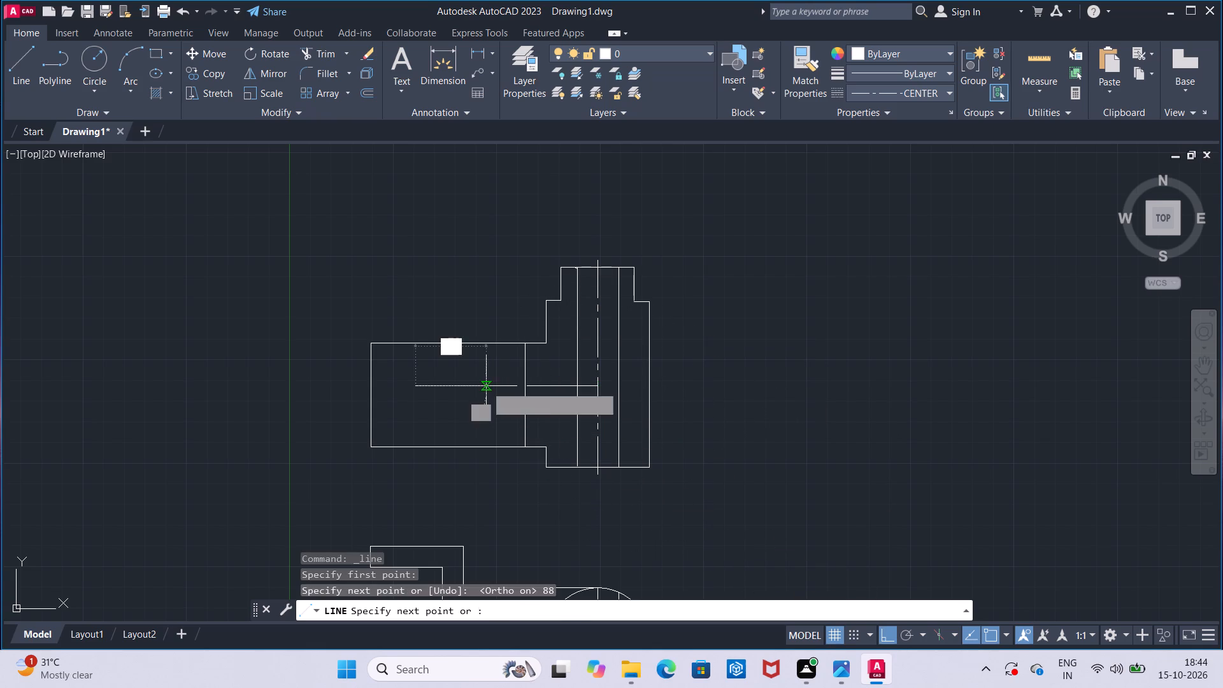
key("Escape")
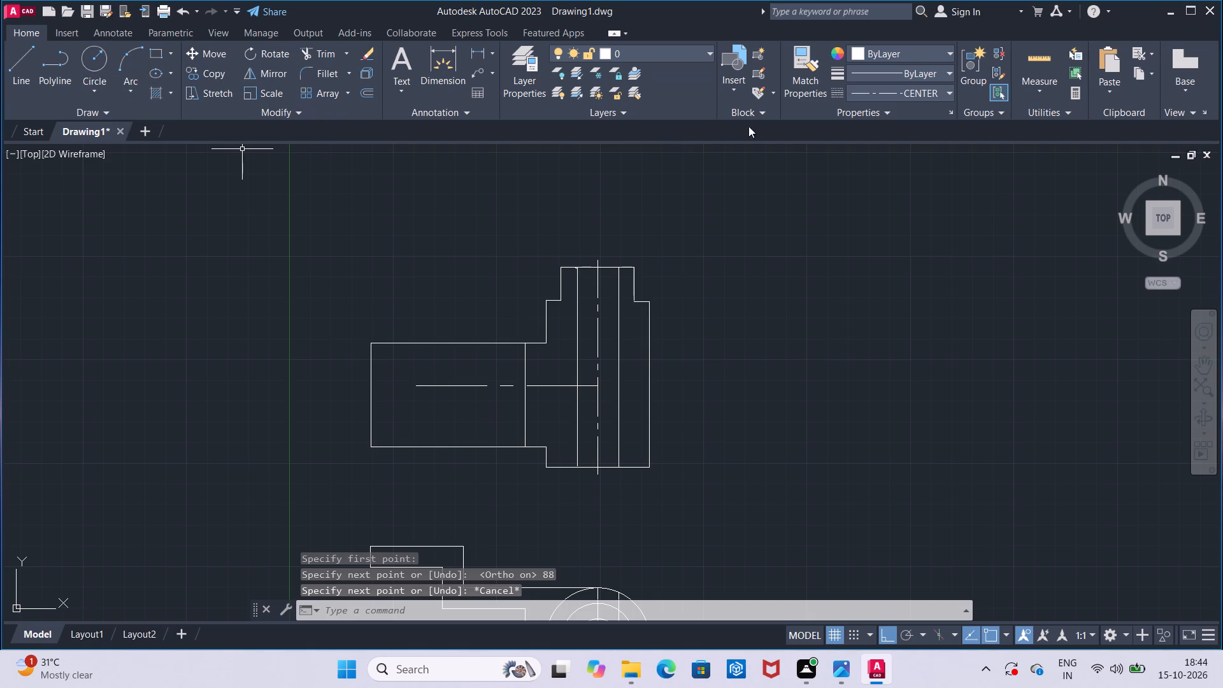
Set the current linetype to ByLayer.
left_click(850, 91)
left_click(861, 113)
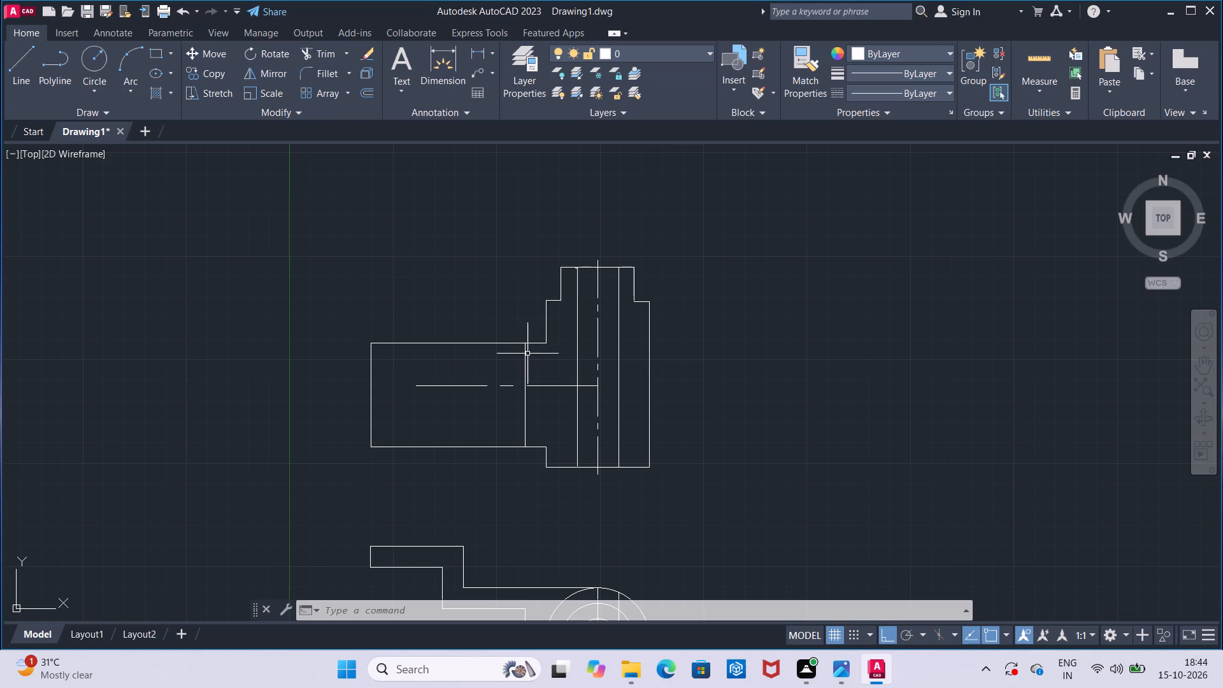
Delete the 88 mm horizontal line running from the head's vertical centerline into the arm.
left_click(546, 387)
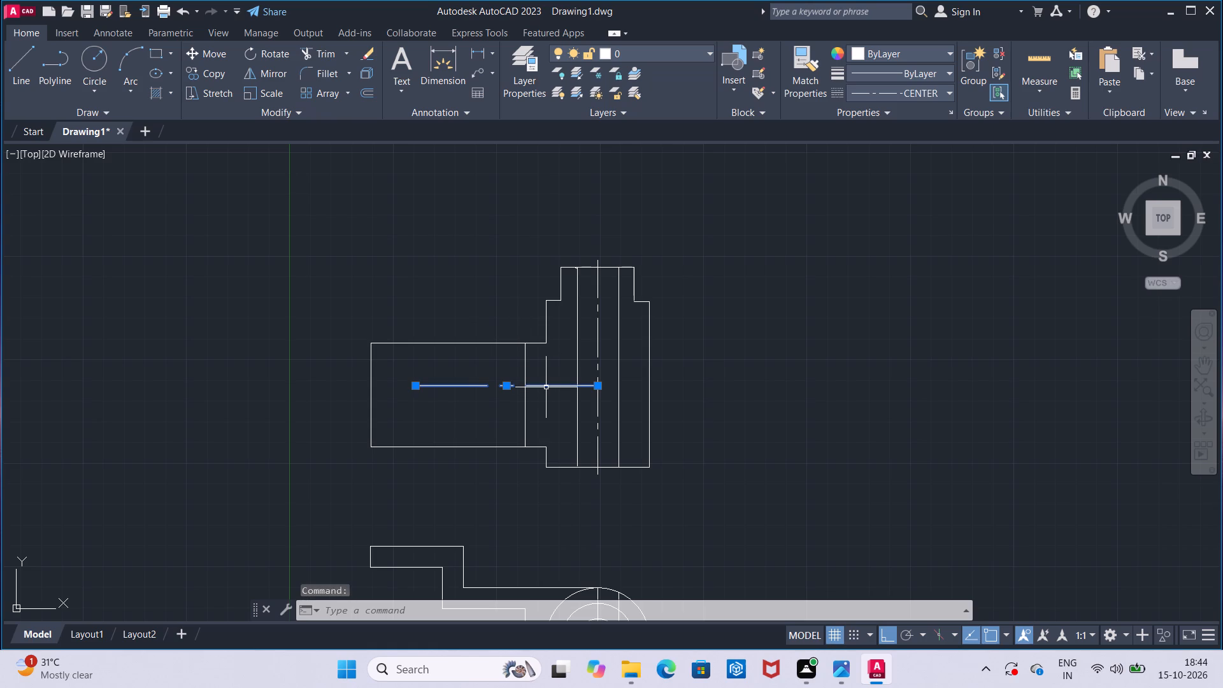
key("Delete")
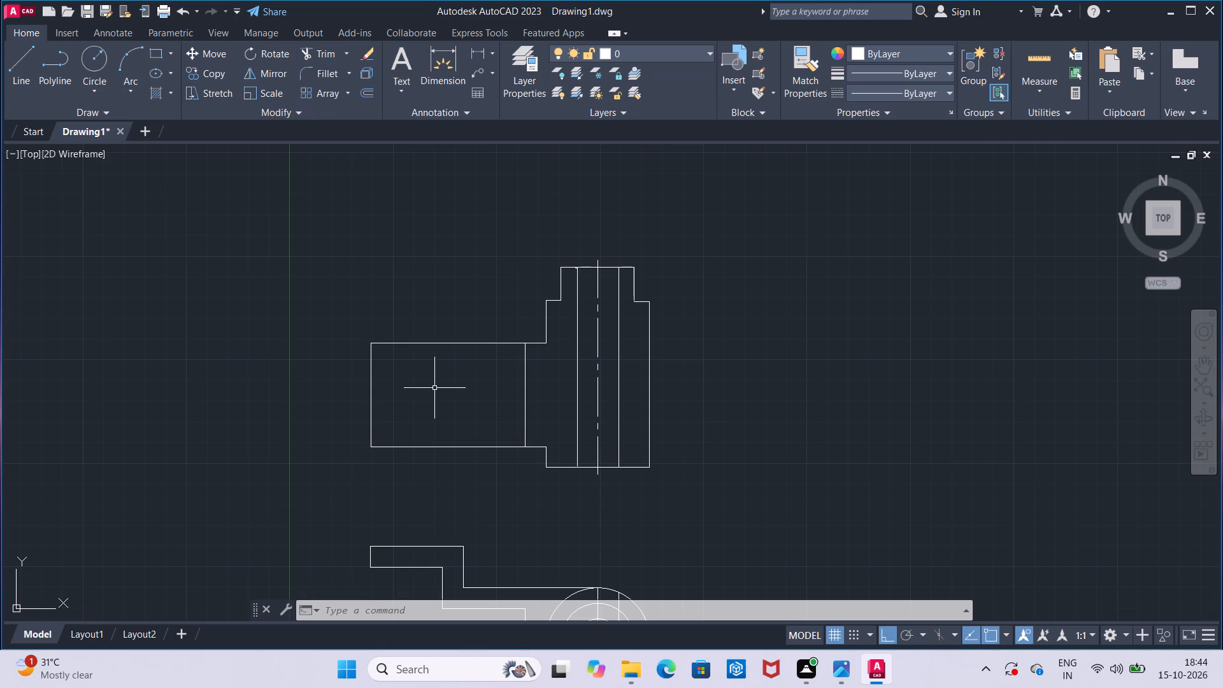
Draw a vertical projection line about 107 mm long from the lower view's upper-prong inner corner to the arm's top edge.
left_click(30, 63)
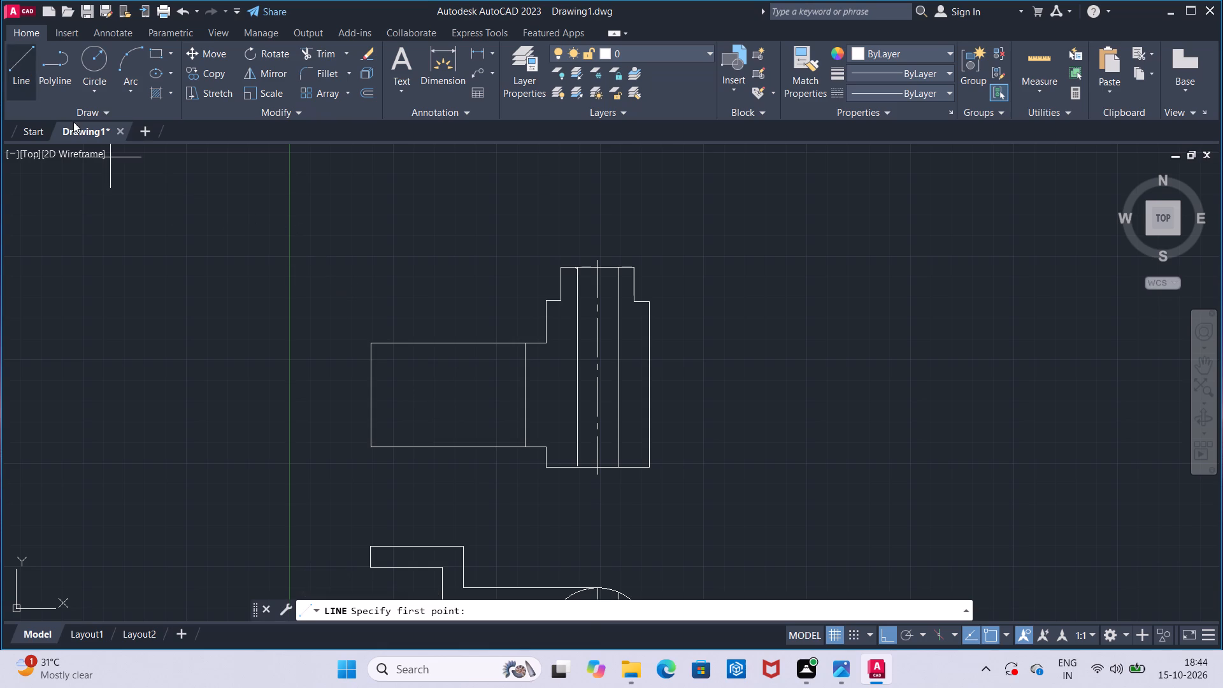
left_click(441, 564)
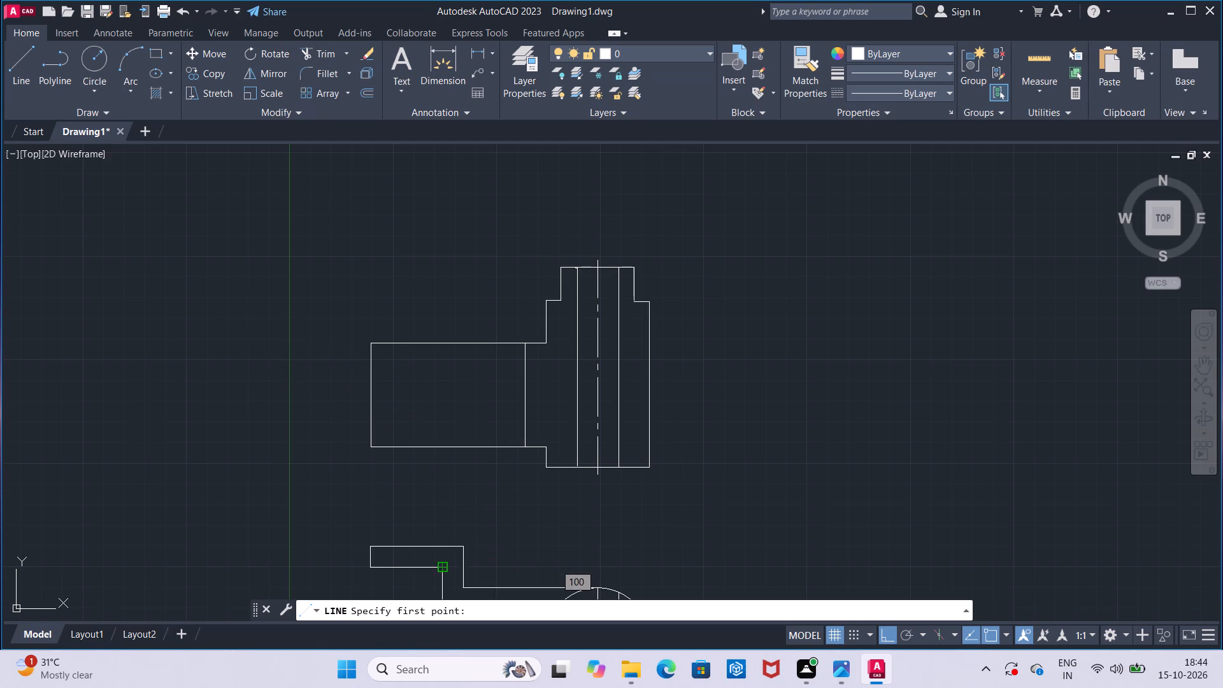
left_click(447, 340)
key("Escape")
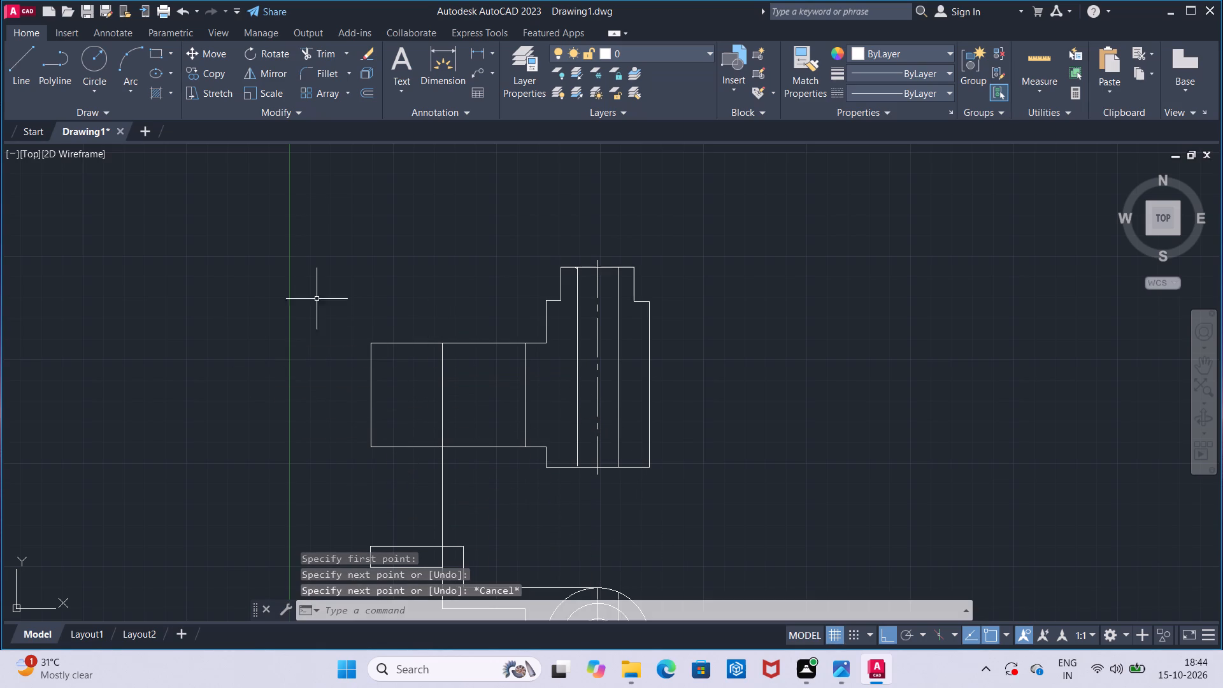
Trim the projection line below the arm, both between the two views and inside the lower view's upper prong.
left_click(330, 52)
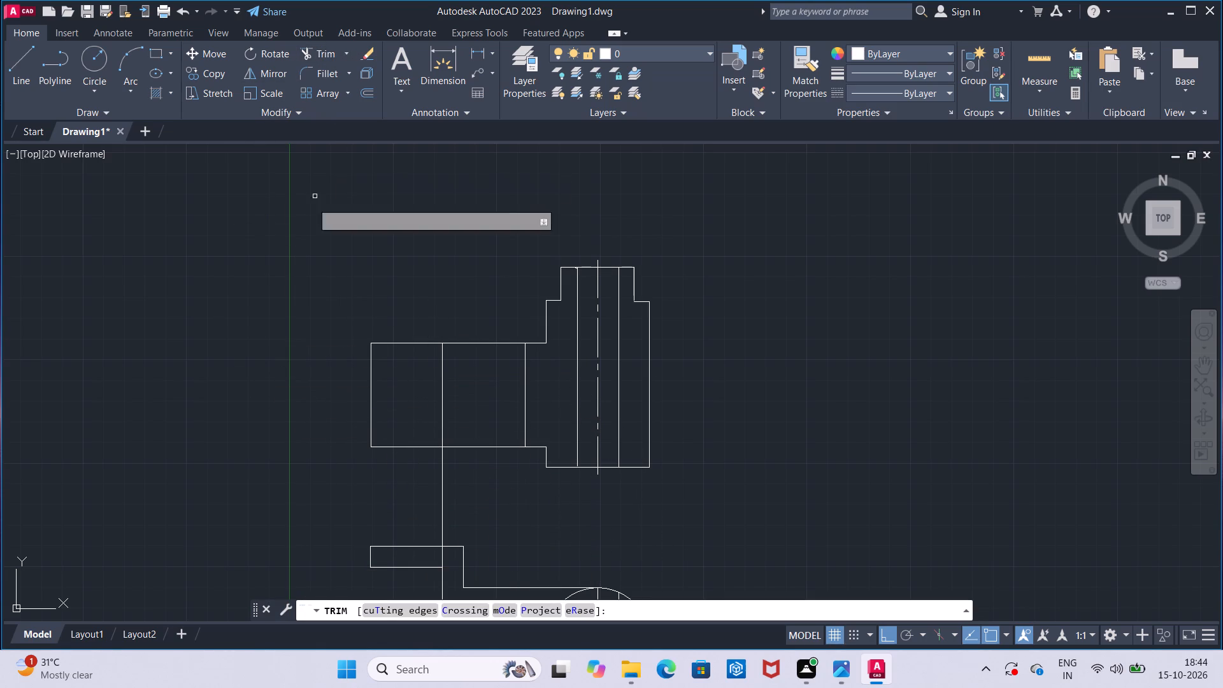
left_click(444, 489)
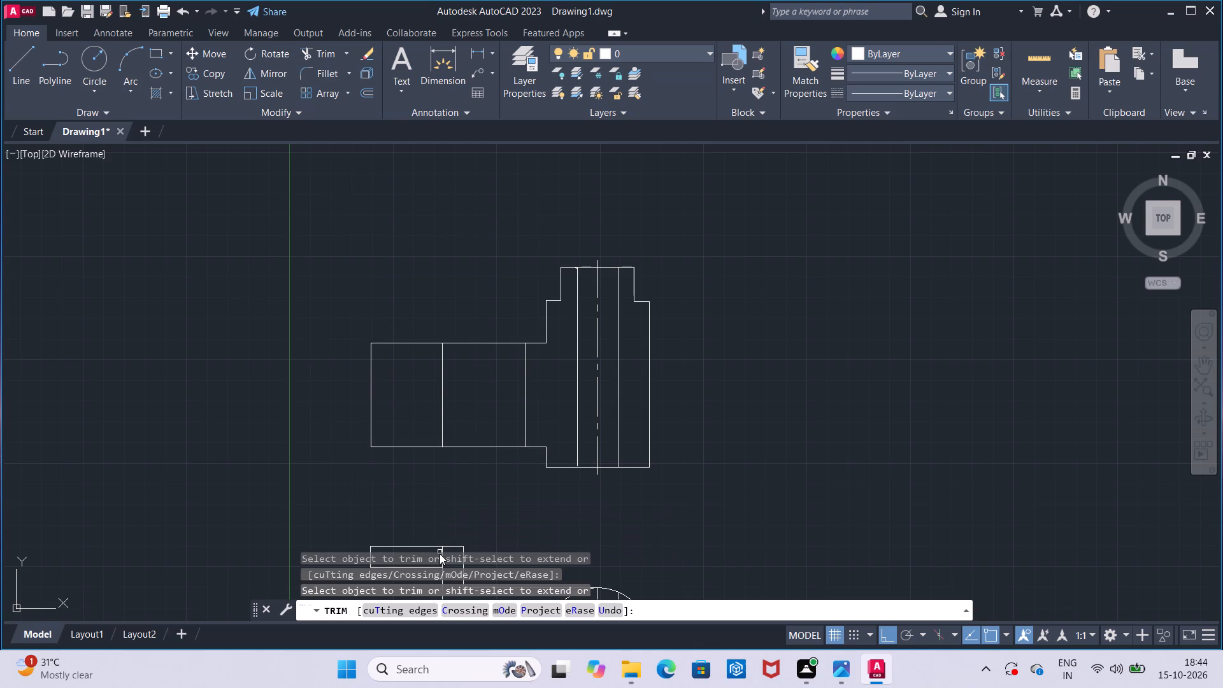
middle_click_drag(440, 554, 445, 514)
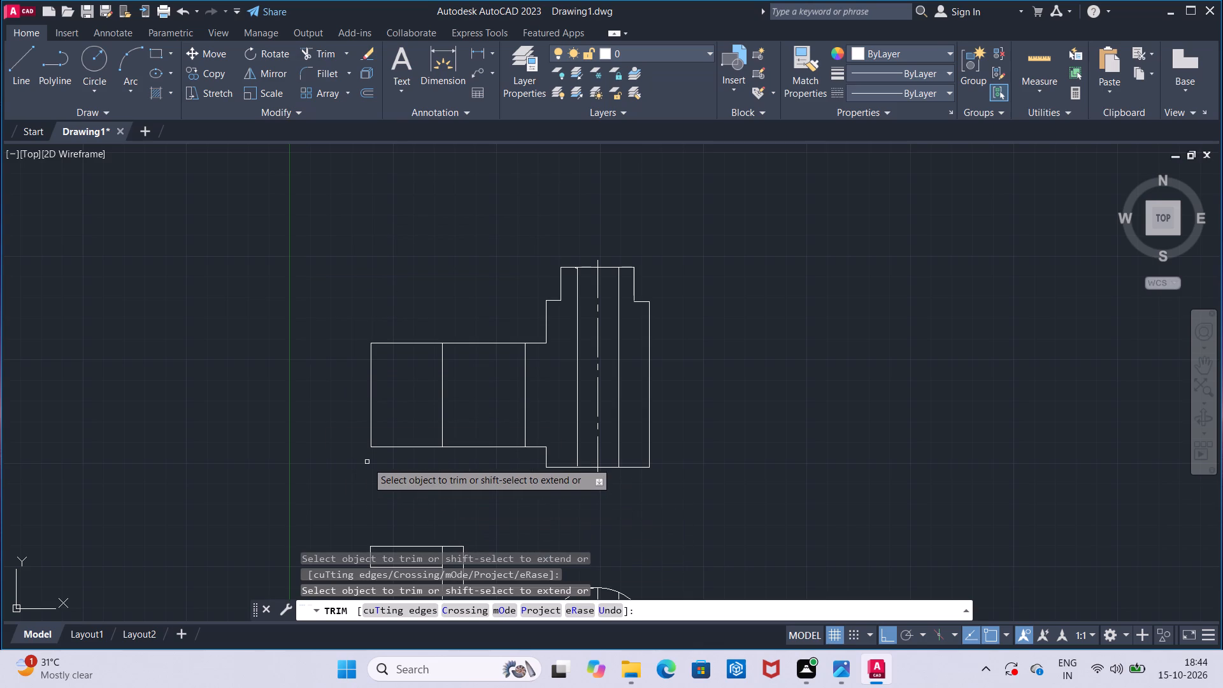
middle_click_drag(367, 463, 375, 380)
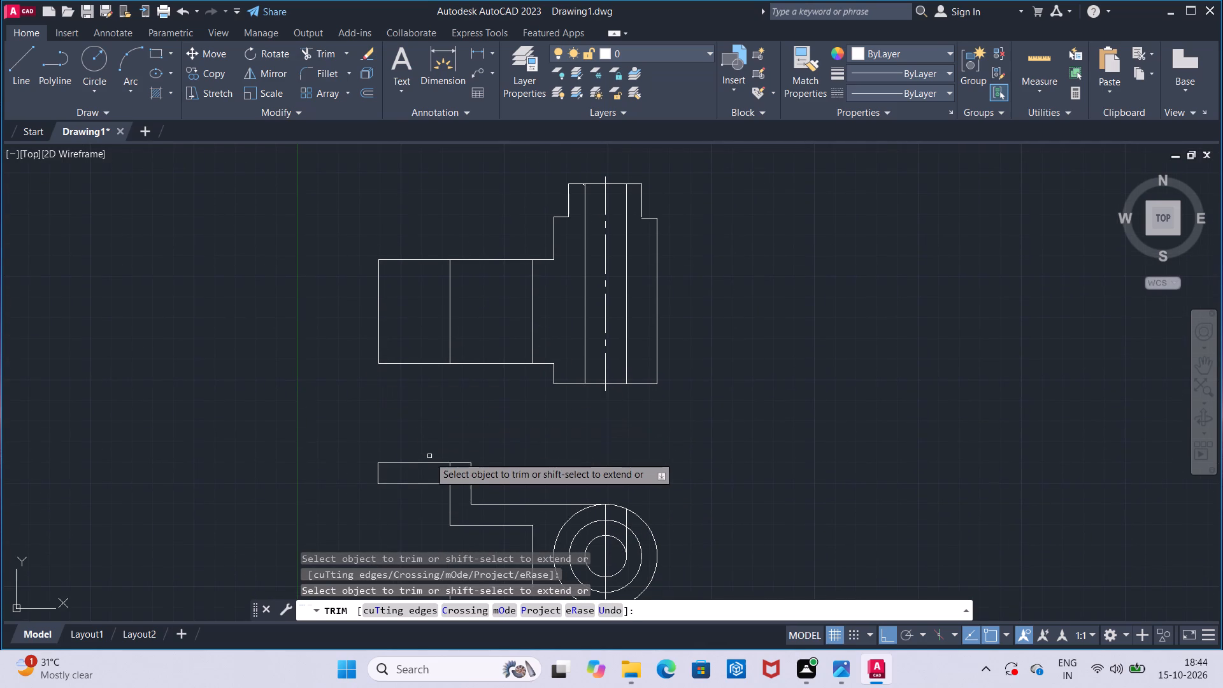
left_click(448, 470)
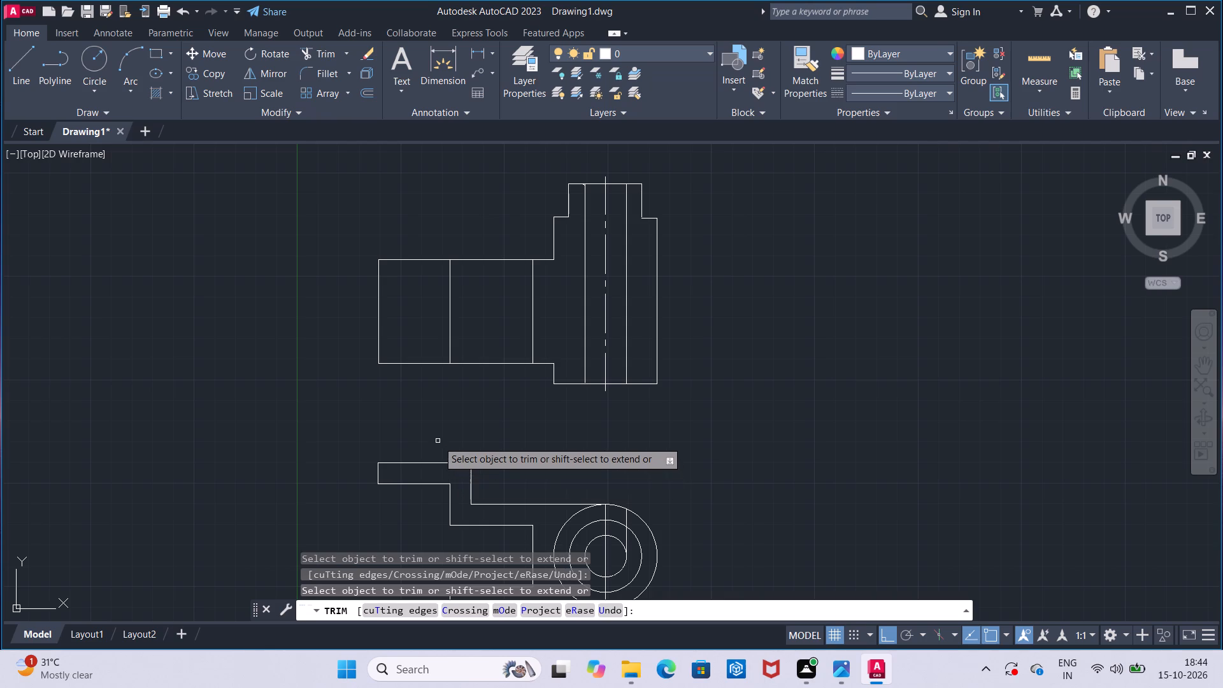
scroll(438, 441, "down", 1)
key("Escape")
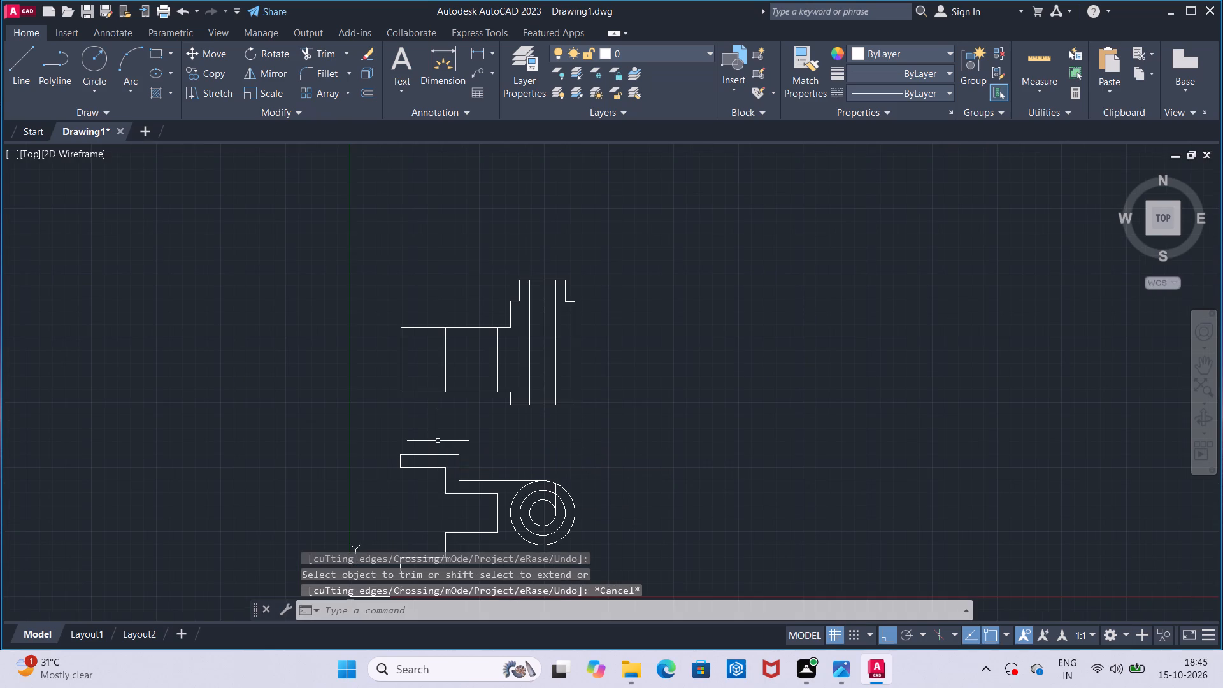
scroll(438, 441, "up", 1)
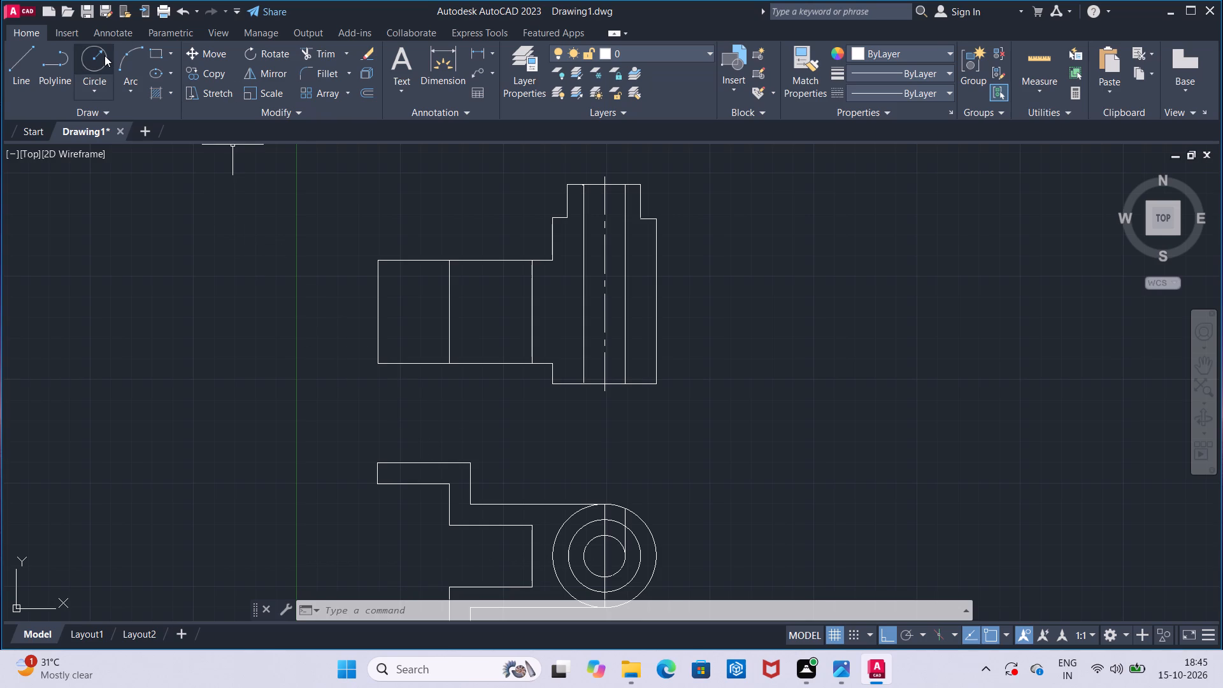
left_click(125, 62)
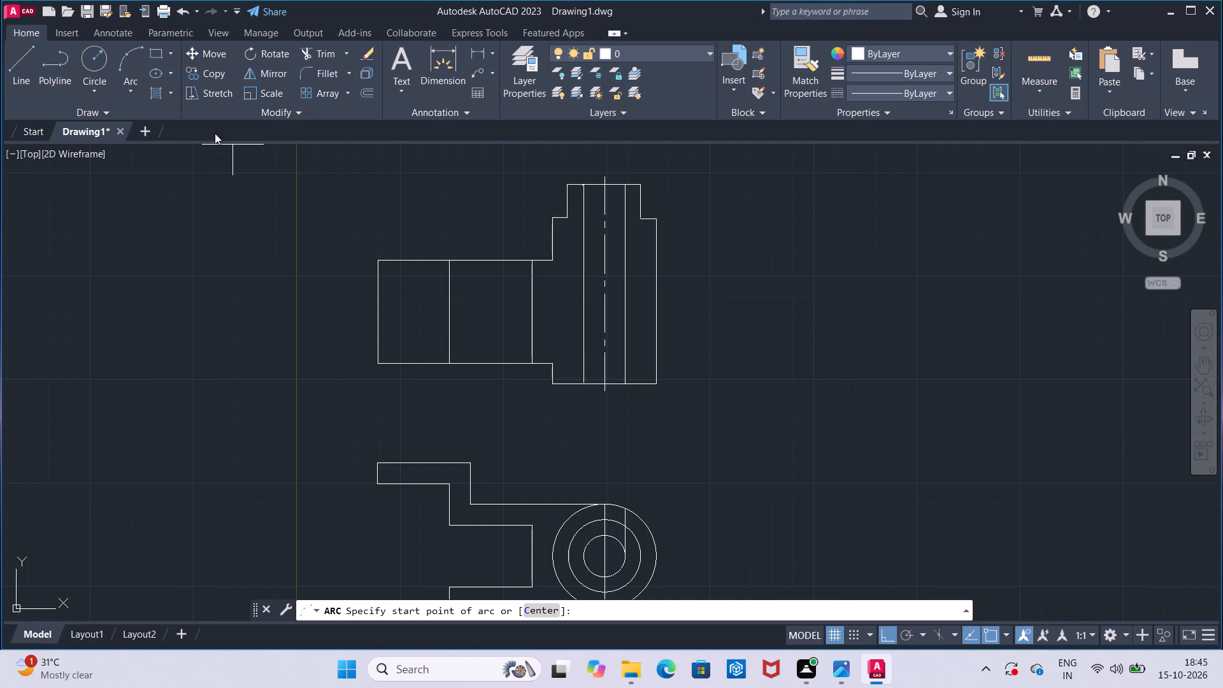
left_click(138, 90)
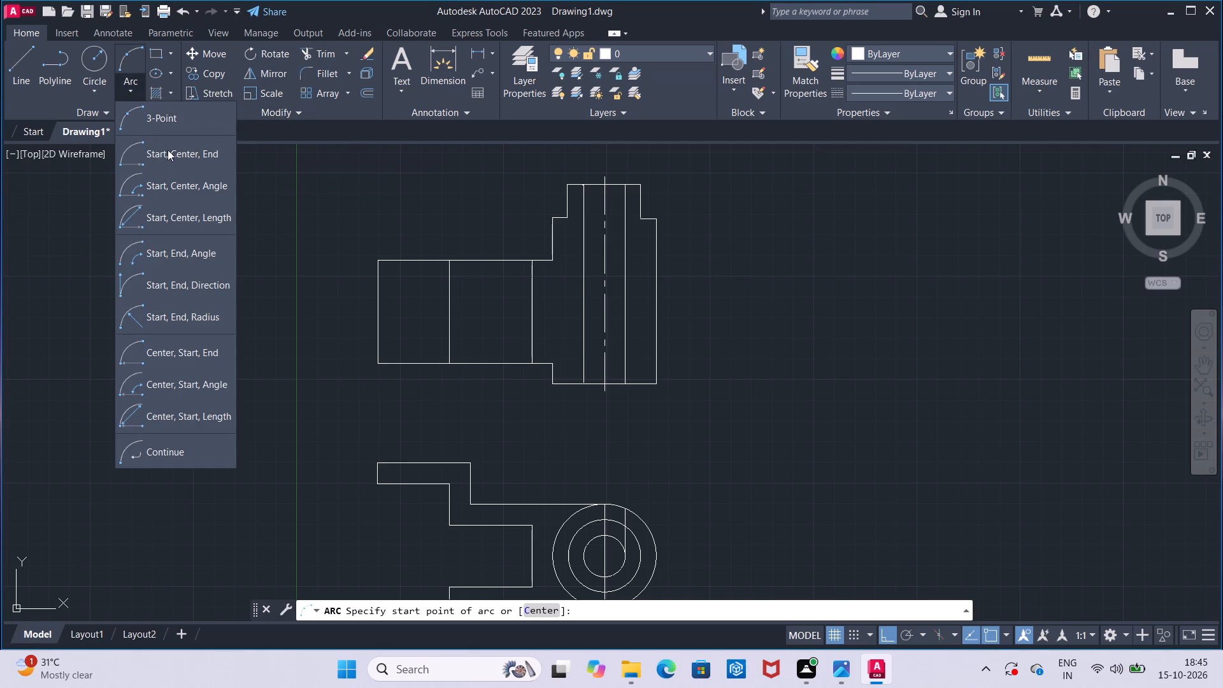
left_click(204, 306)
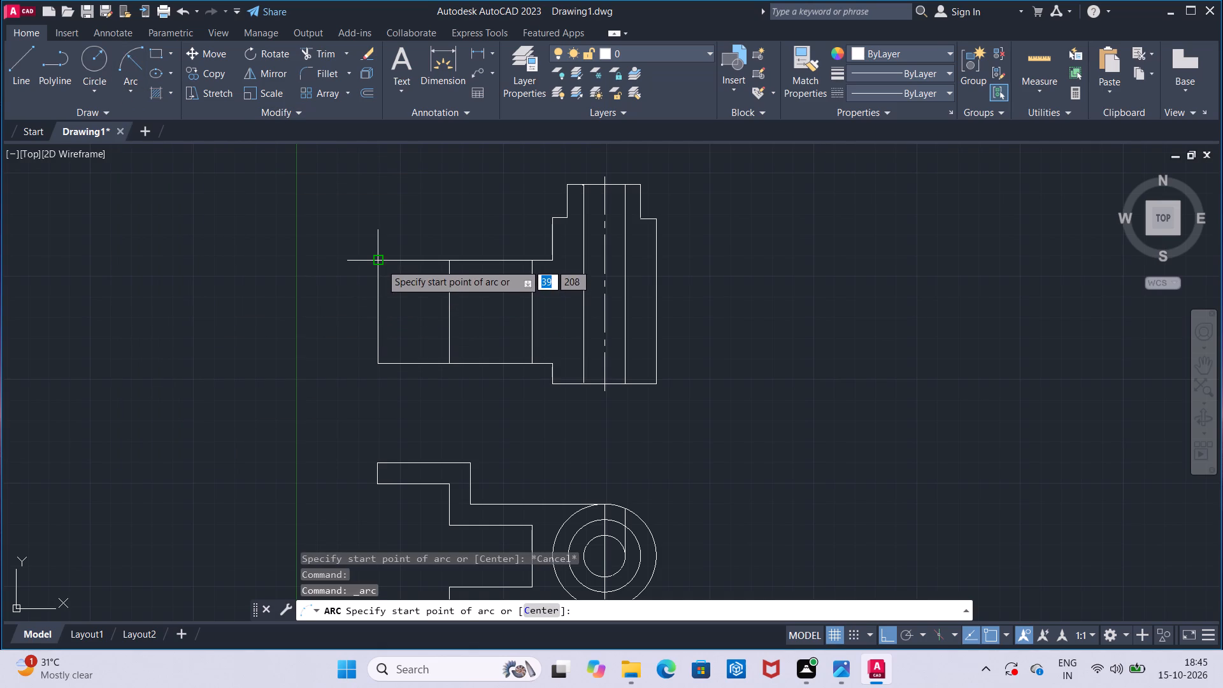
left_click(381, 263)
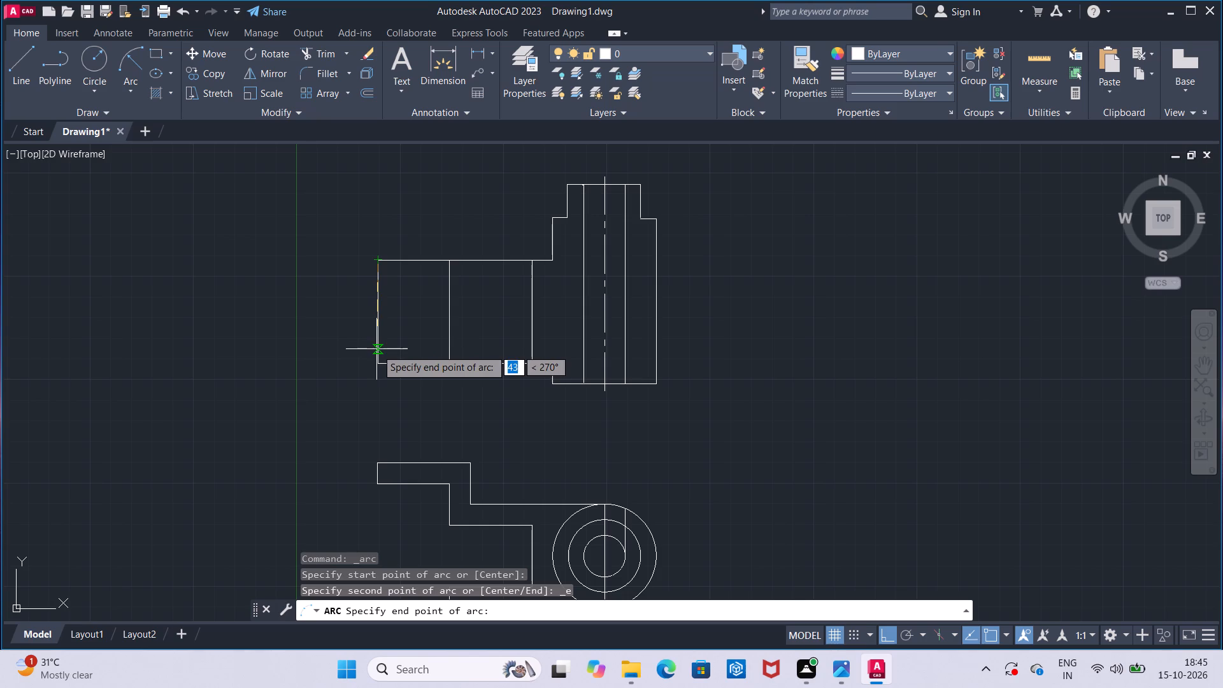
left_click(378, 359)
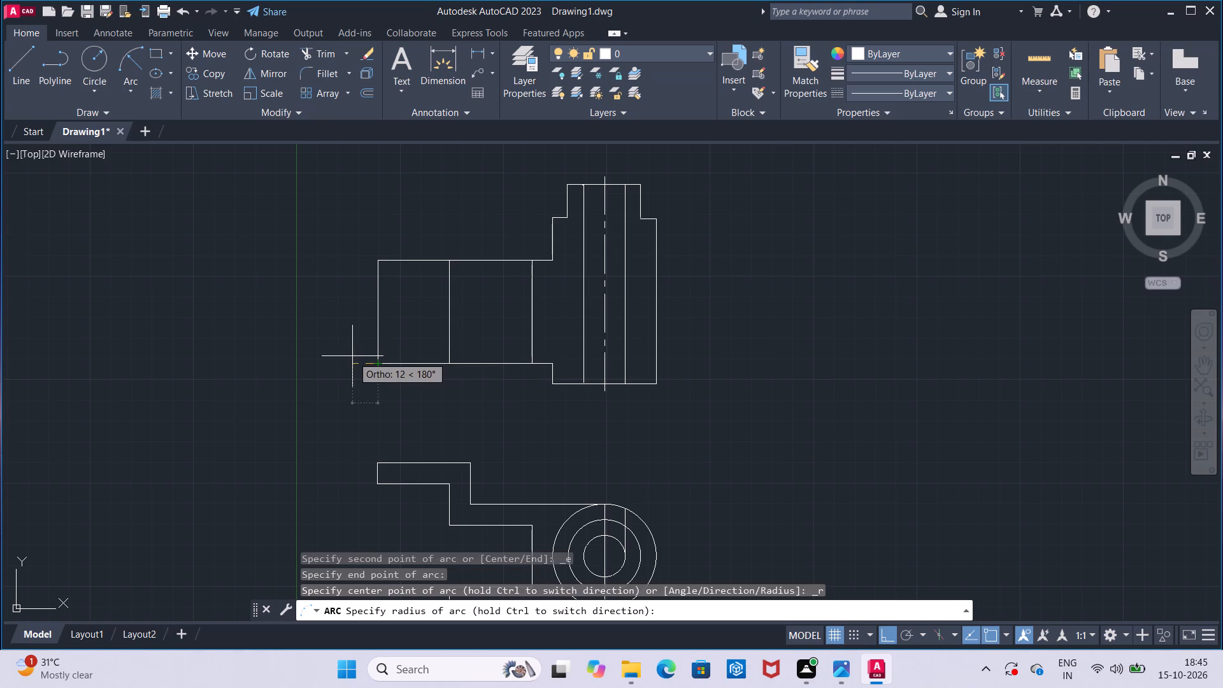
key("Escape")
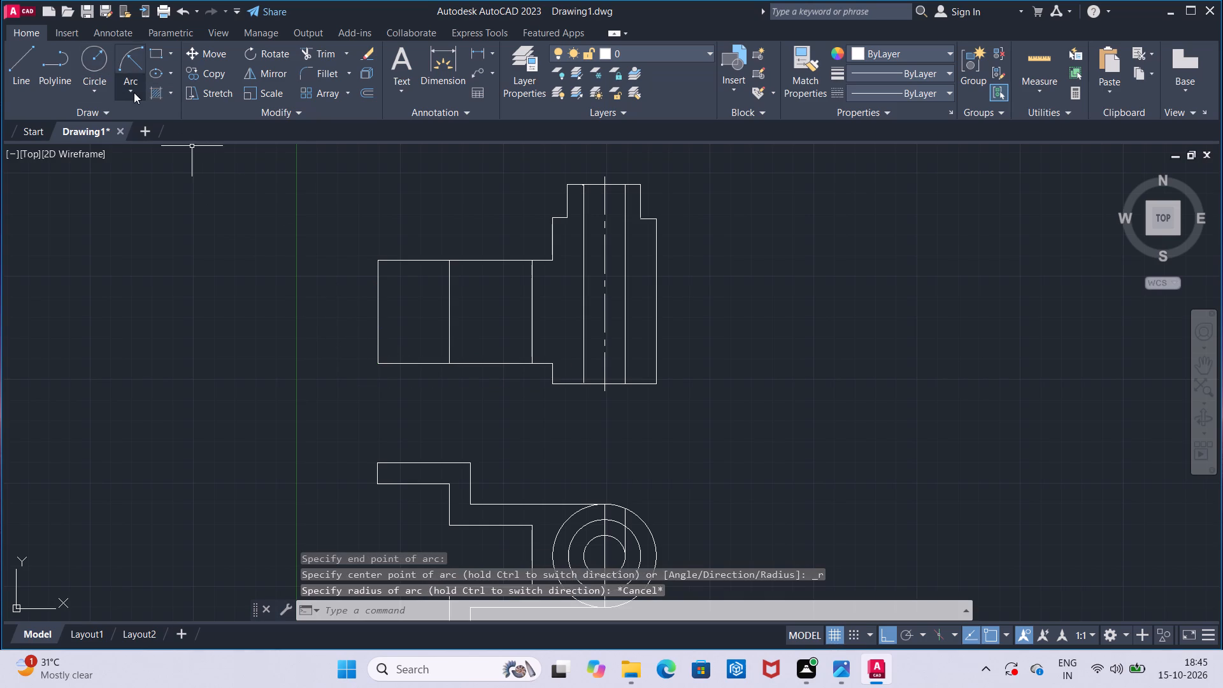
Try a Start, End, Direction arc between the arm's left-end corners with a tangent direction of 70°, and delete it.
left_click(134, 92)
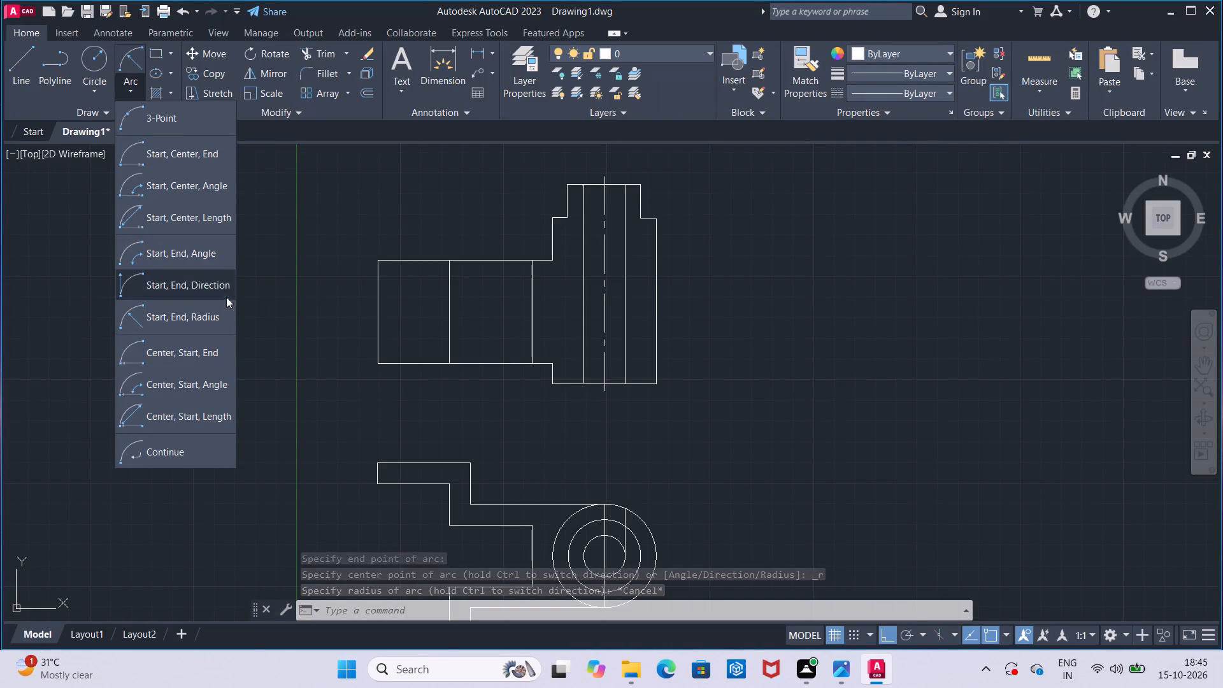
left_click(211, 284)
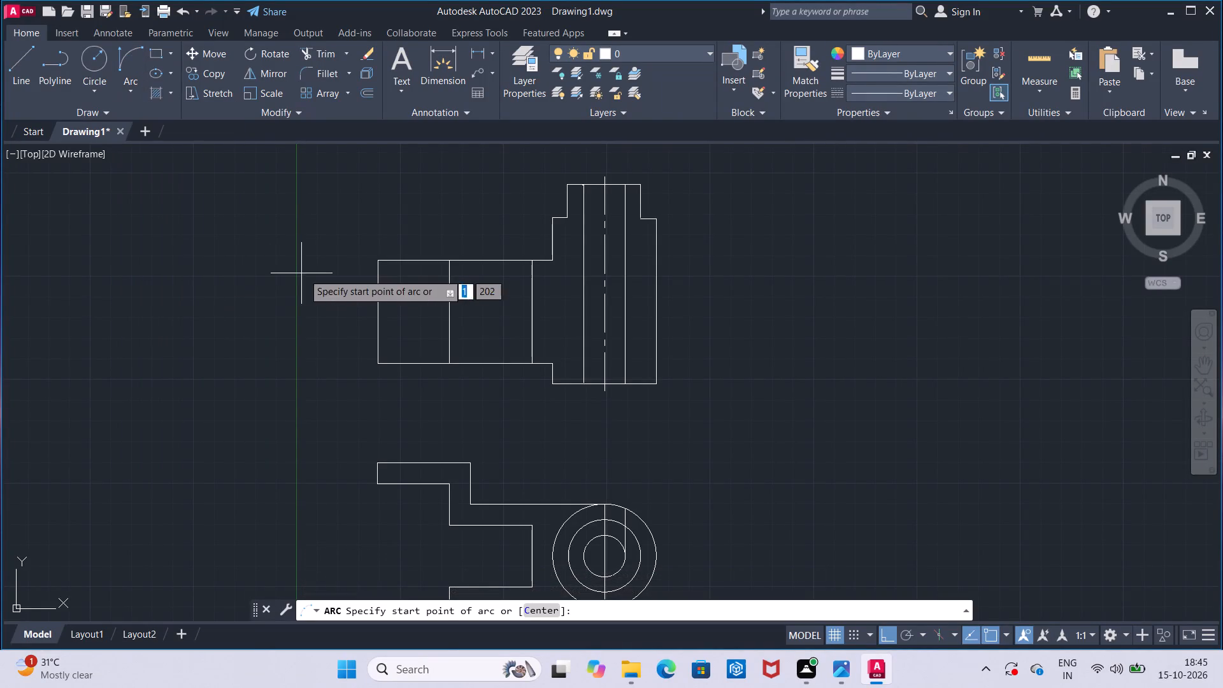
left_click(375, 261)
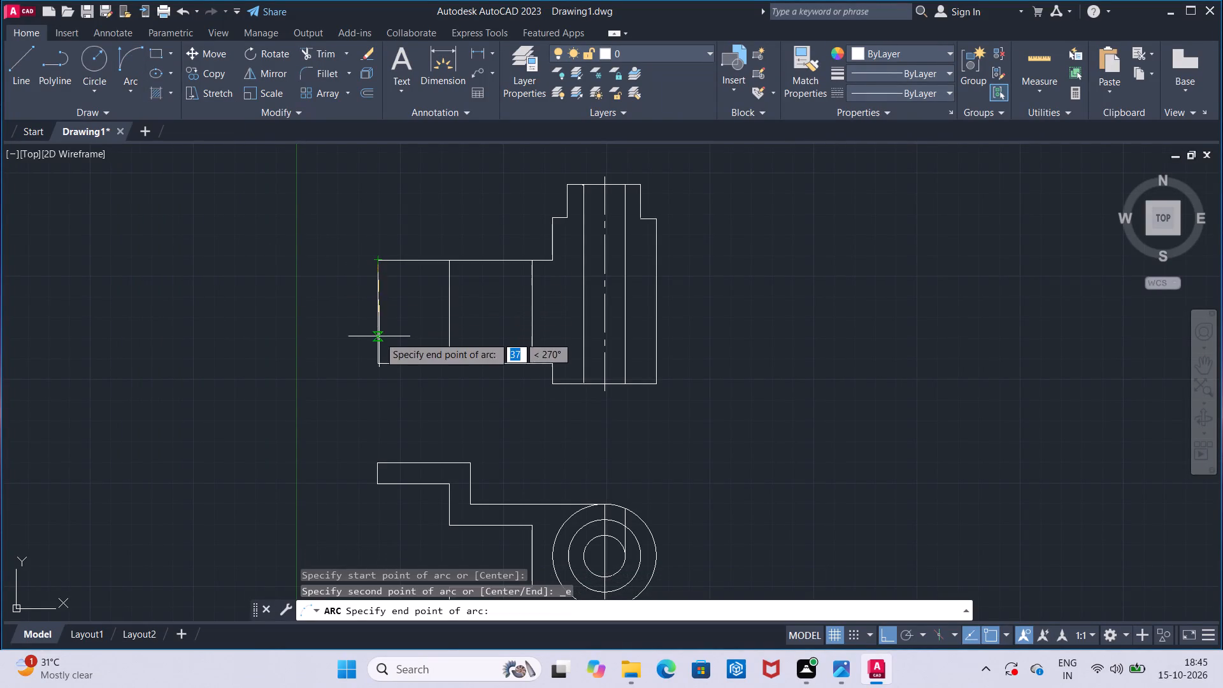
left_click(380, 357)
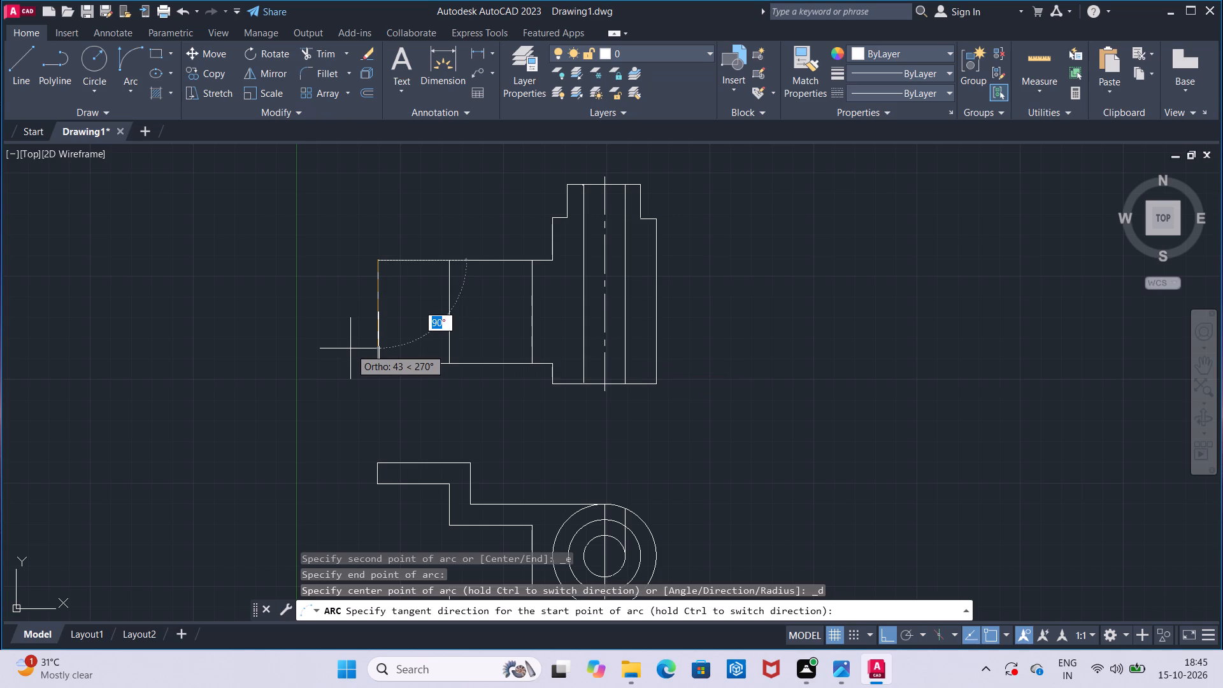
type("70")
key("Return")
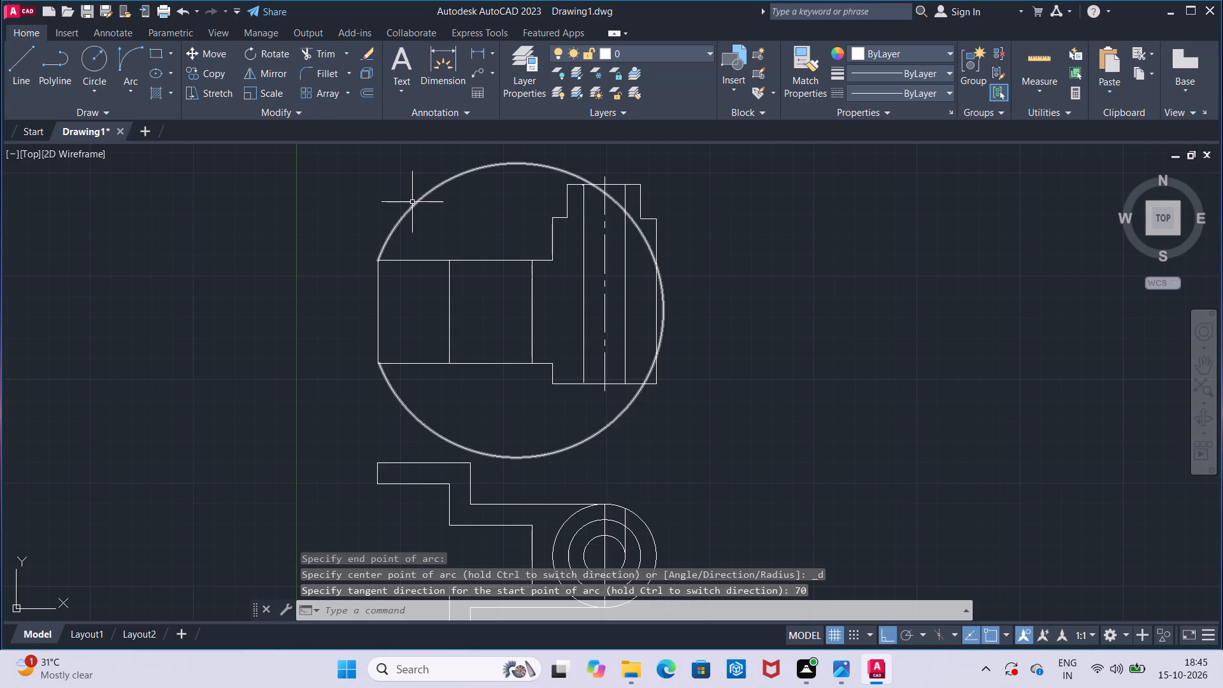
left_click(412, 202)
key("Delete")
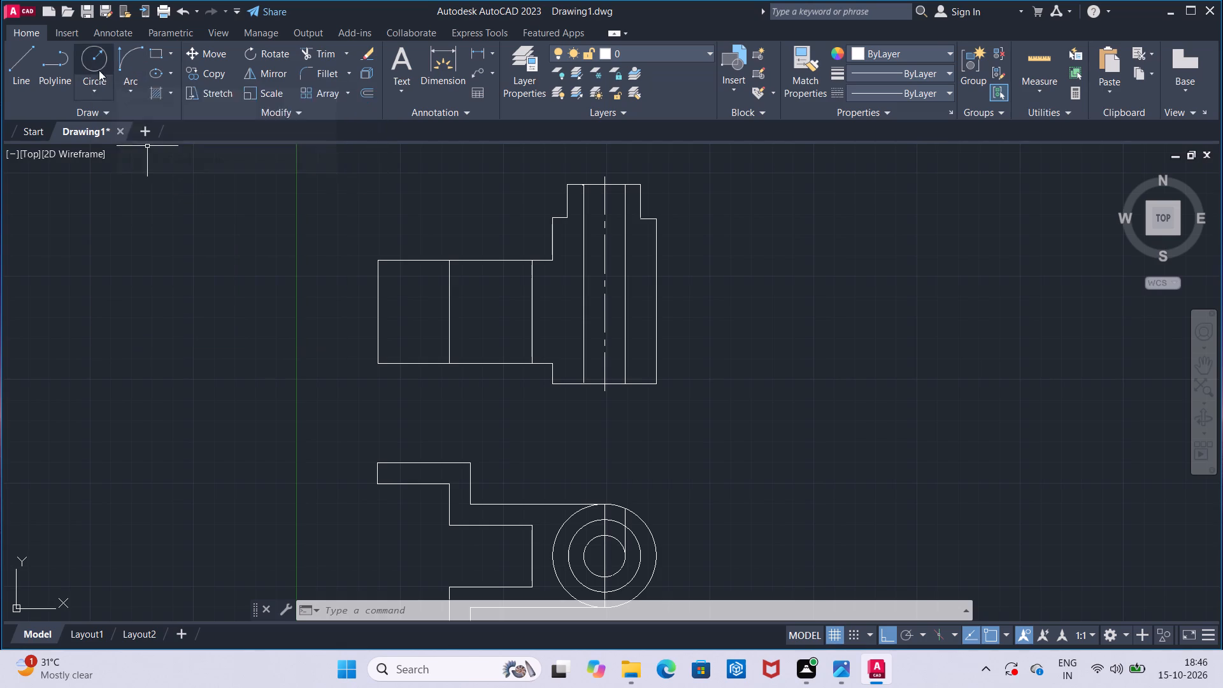
Add a centerline between the arm's upper and lower horizontal edges in the upper view.
left_click(30, 66)
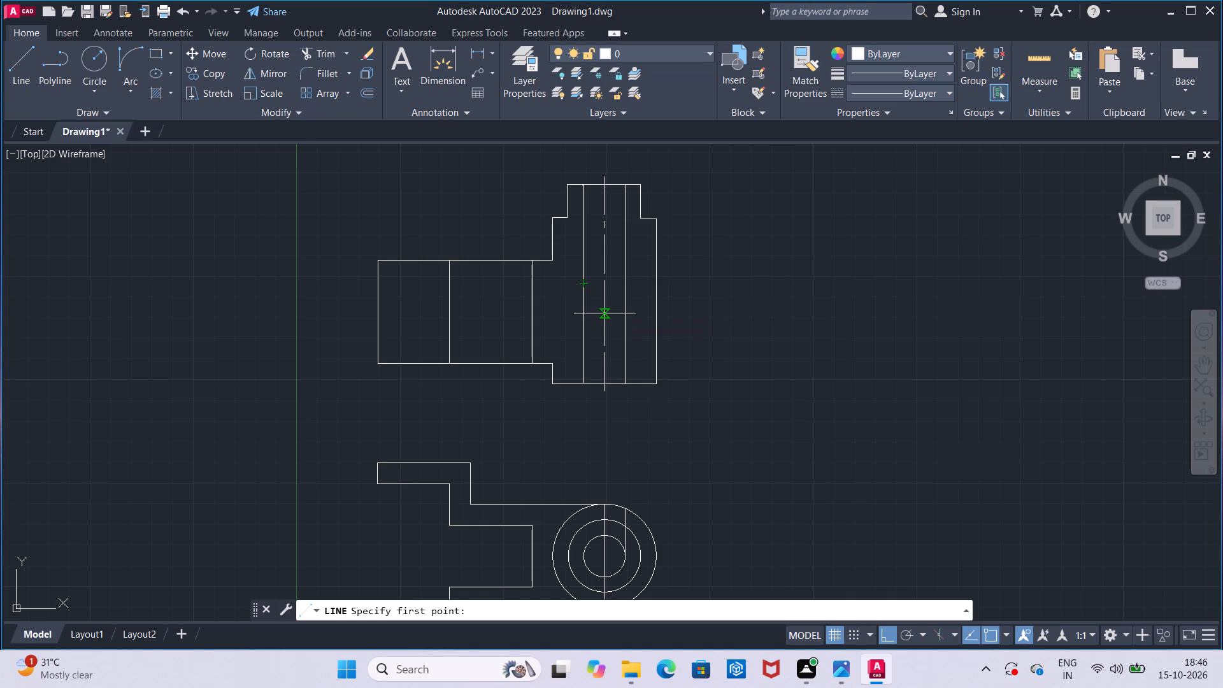
key("Escape")
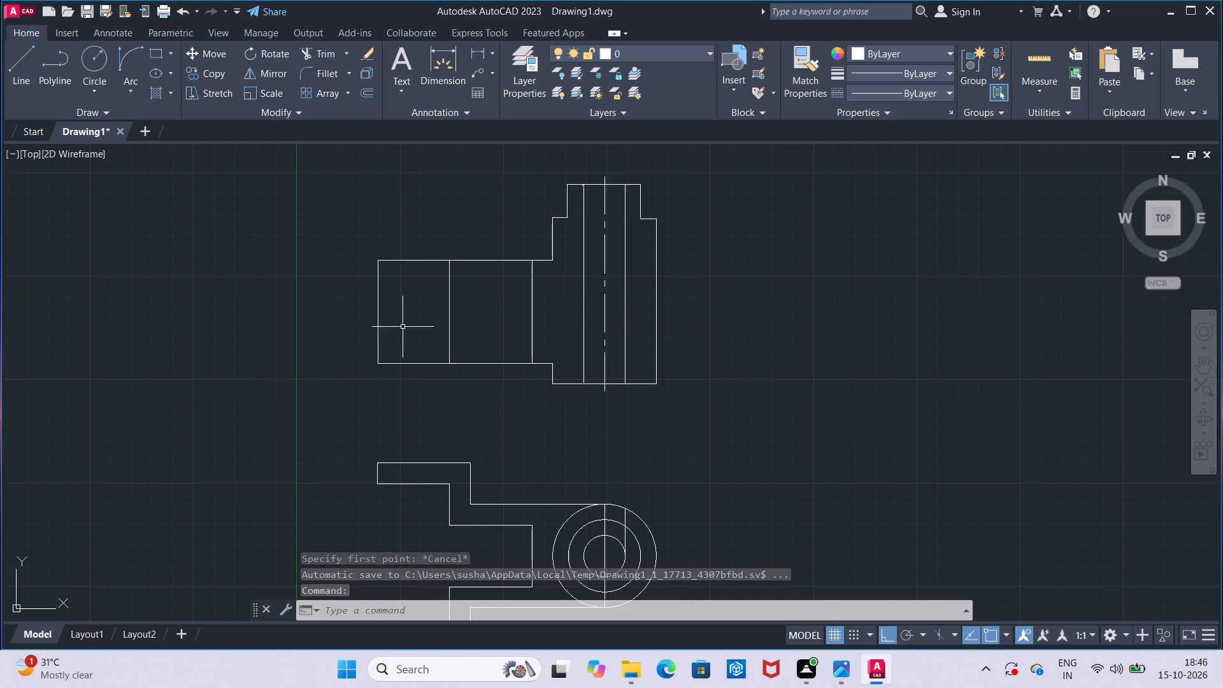
key("c")
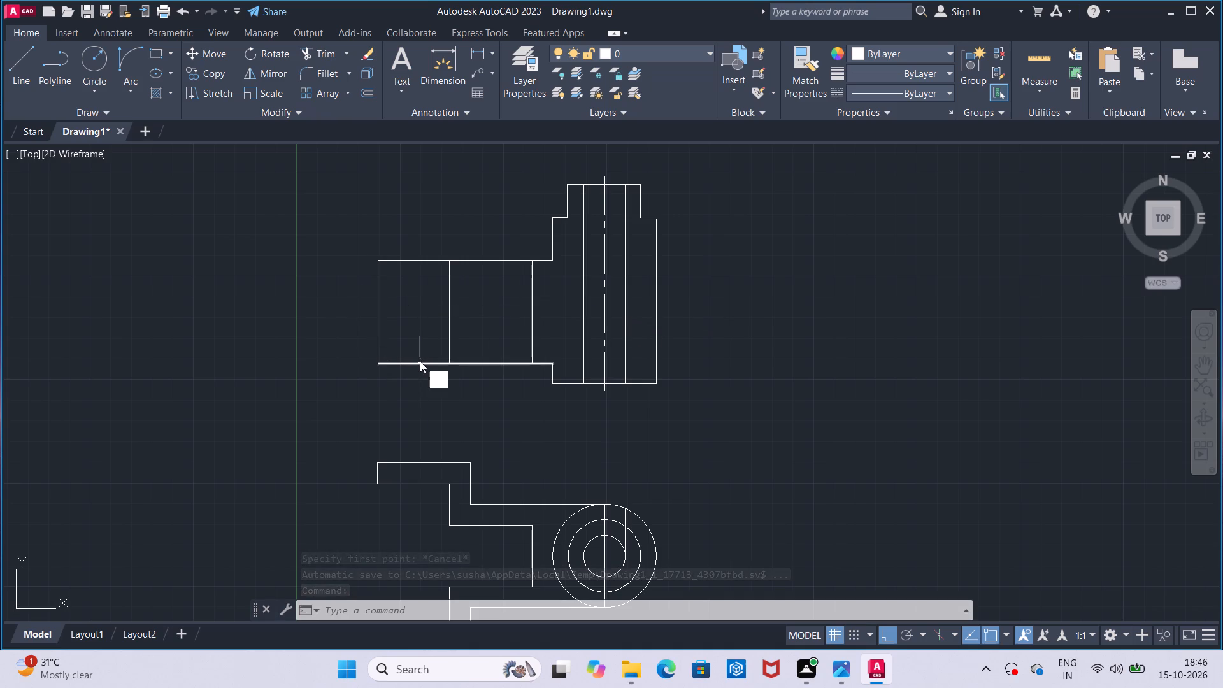
key("l")
key("Return")
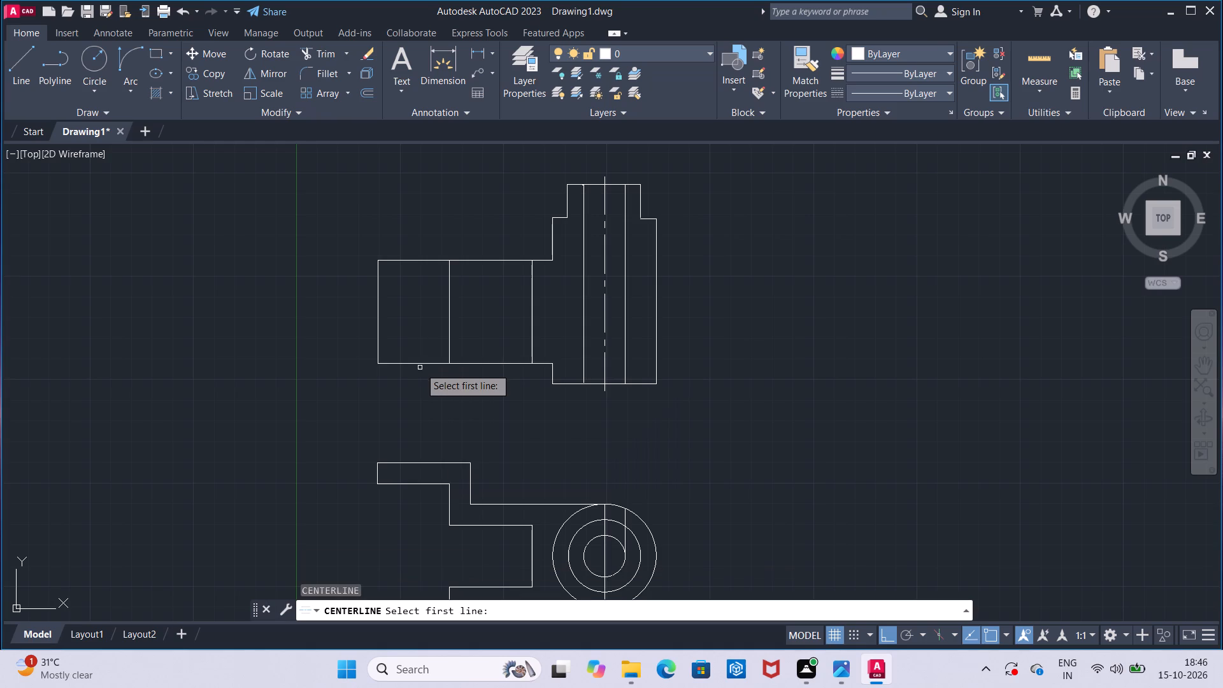
left_click(422, 362)
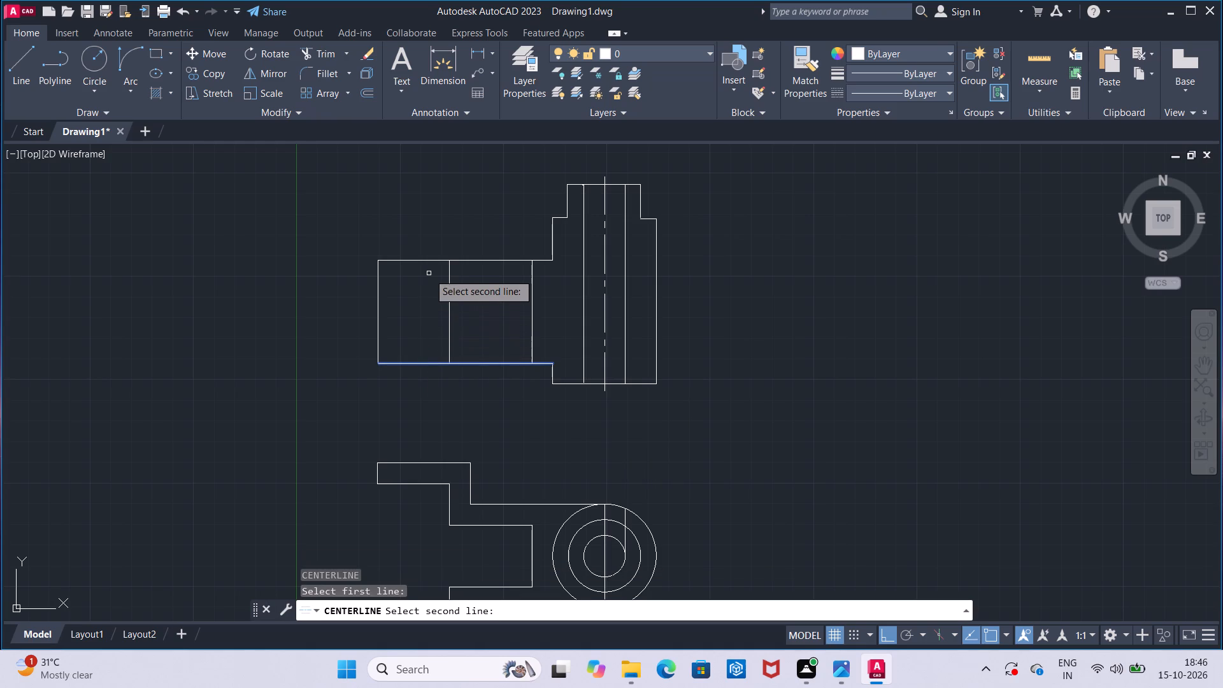
left_click(427, 259)
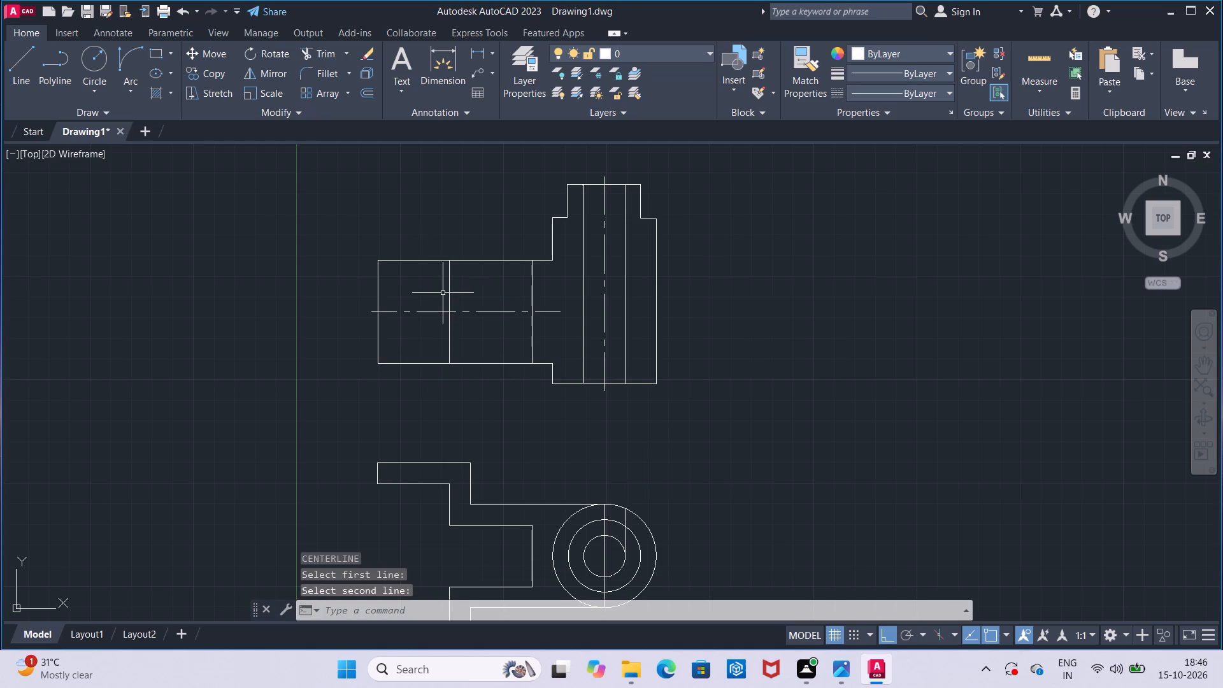
key("Escape")
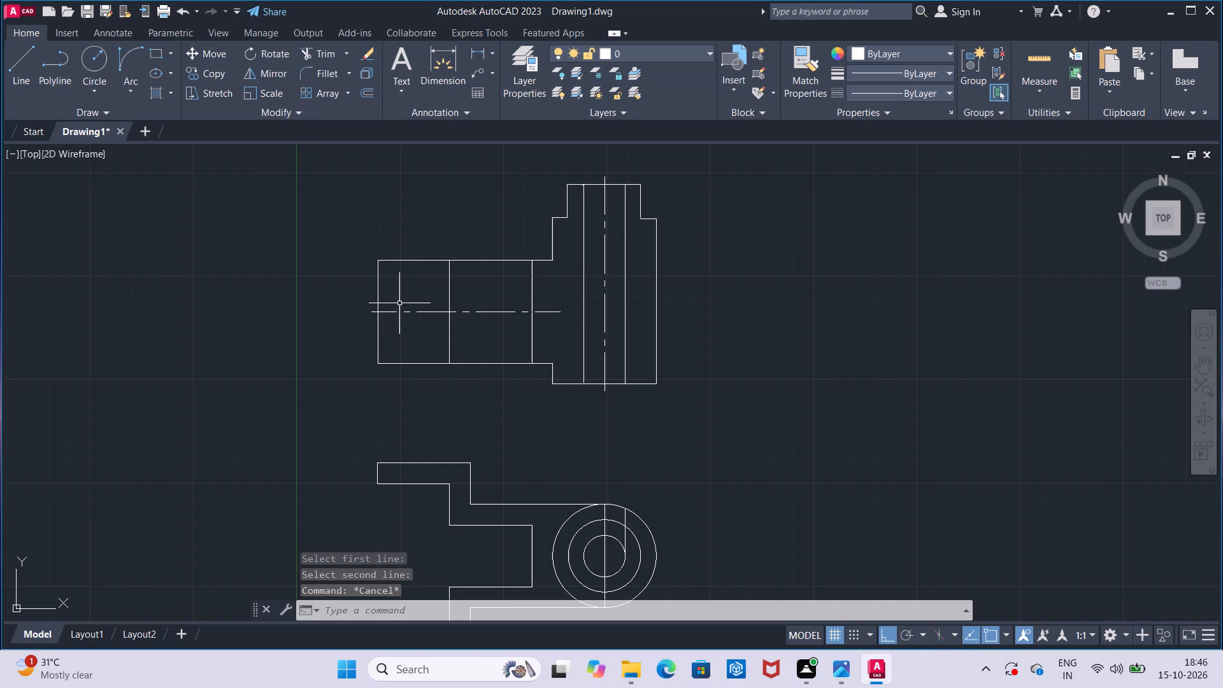
Explode the arm's horizontal centerline.
left_click(424, 310)
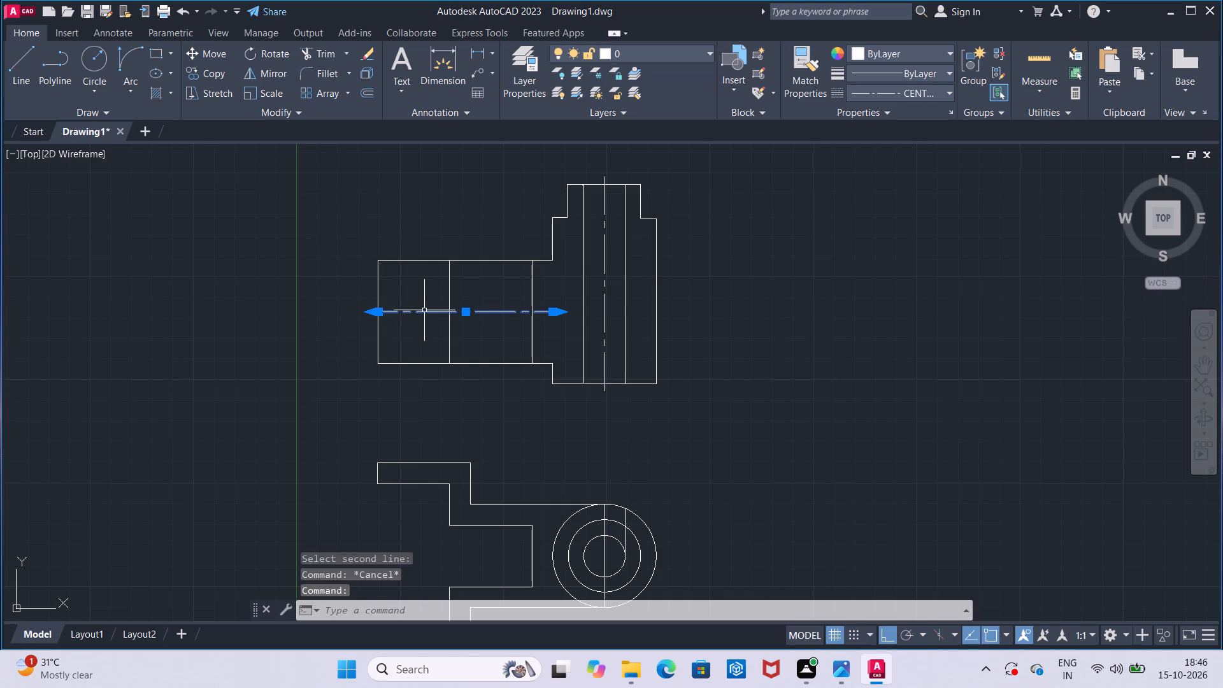
left_click(370, 80)
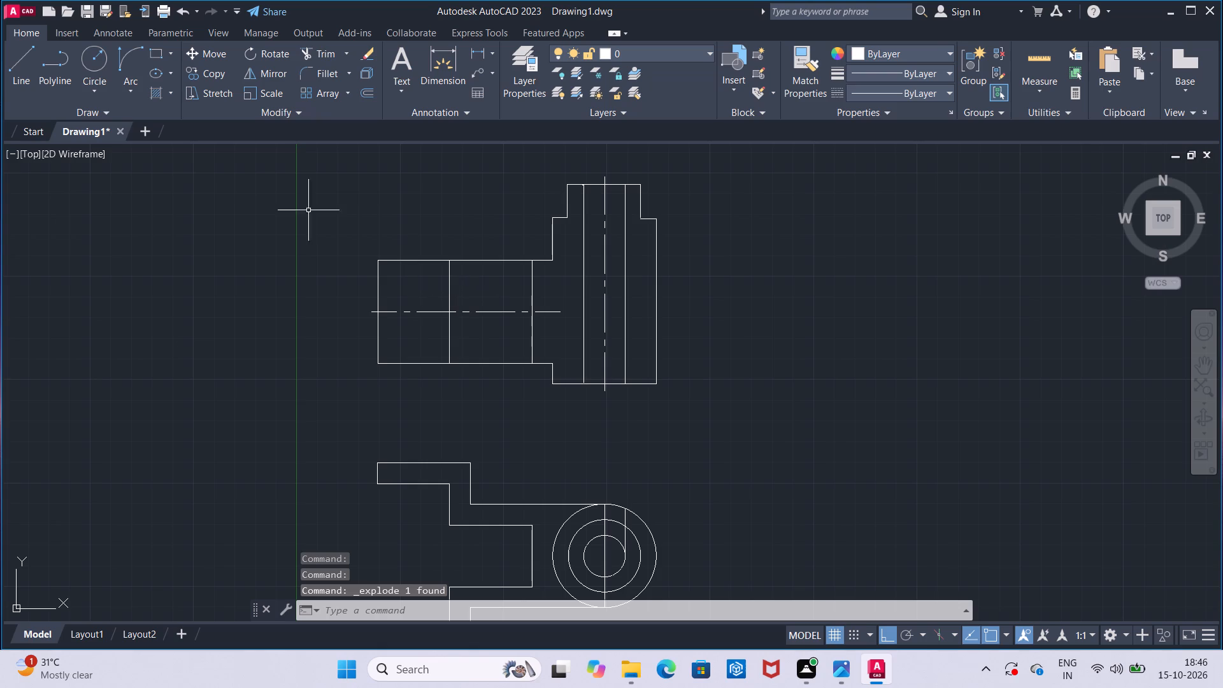
Extend the arm's horizontal centerline to the hub's vertical centerline in the upper view.
left_click(341, 57)
left_click(352, 52)
left_click(351, 52)
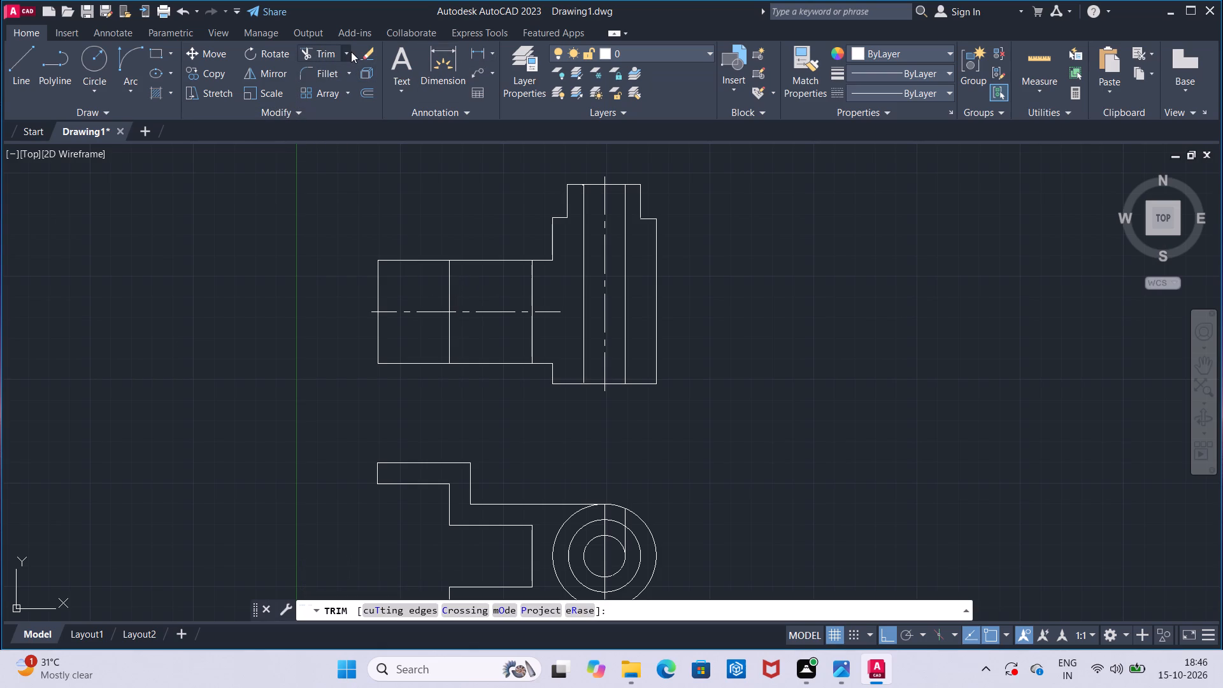
left_click(362, 120)
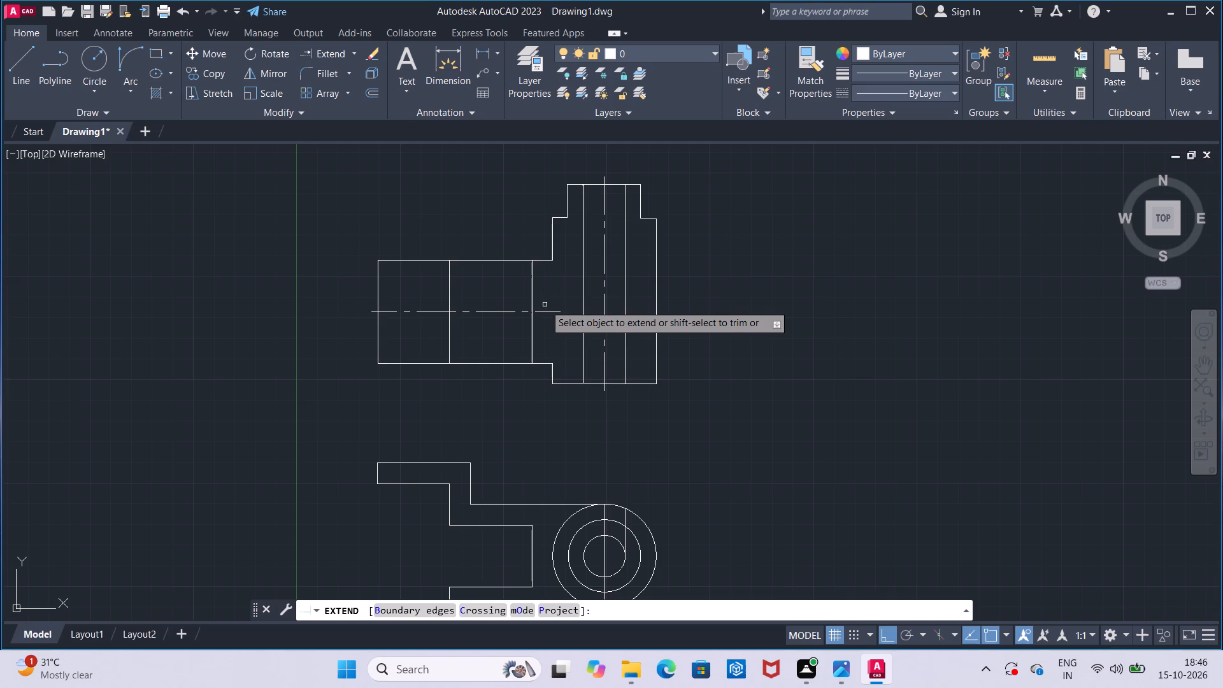
left_click(549, 313)
left_click(550, 310)
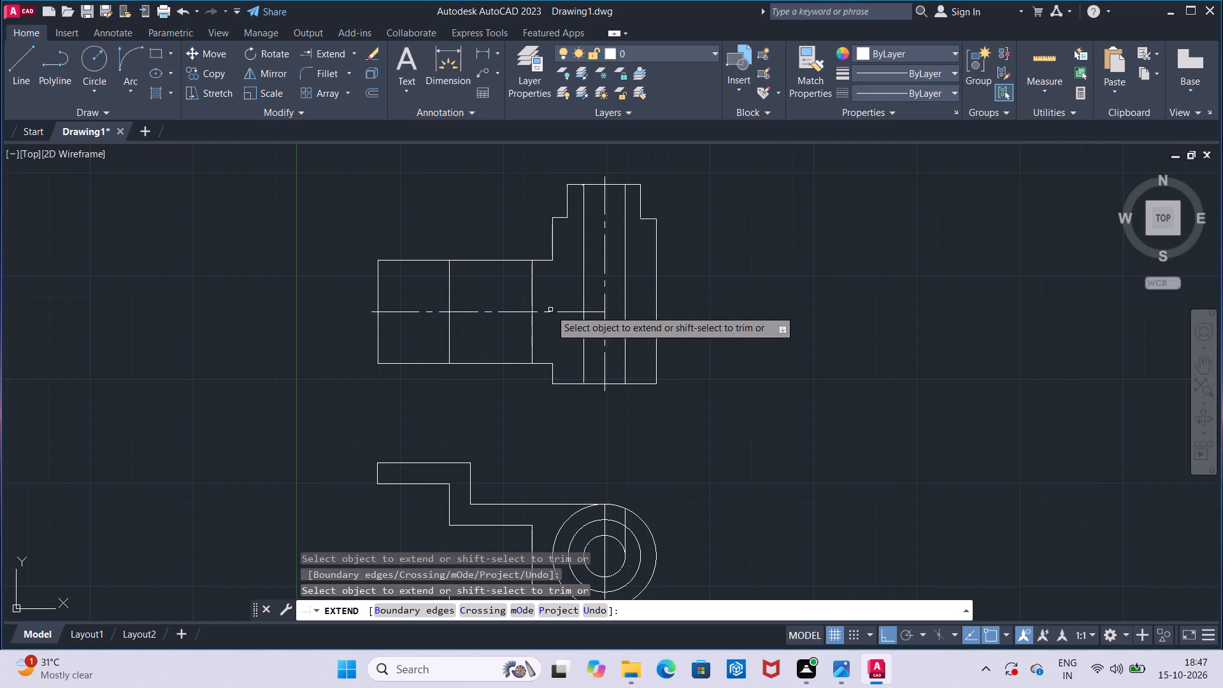
key("Escape")
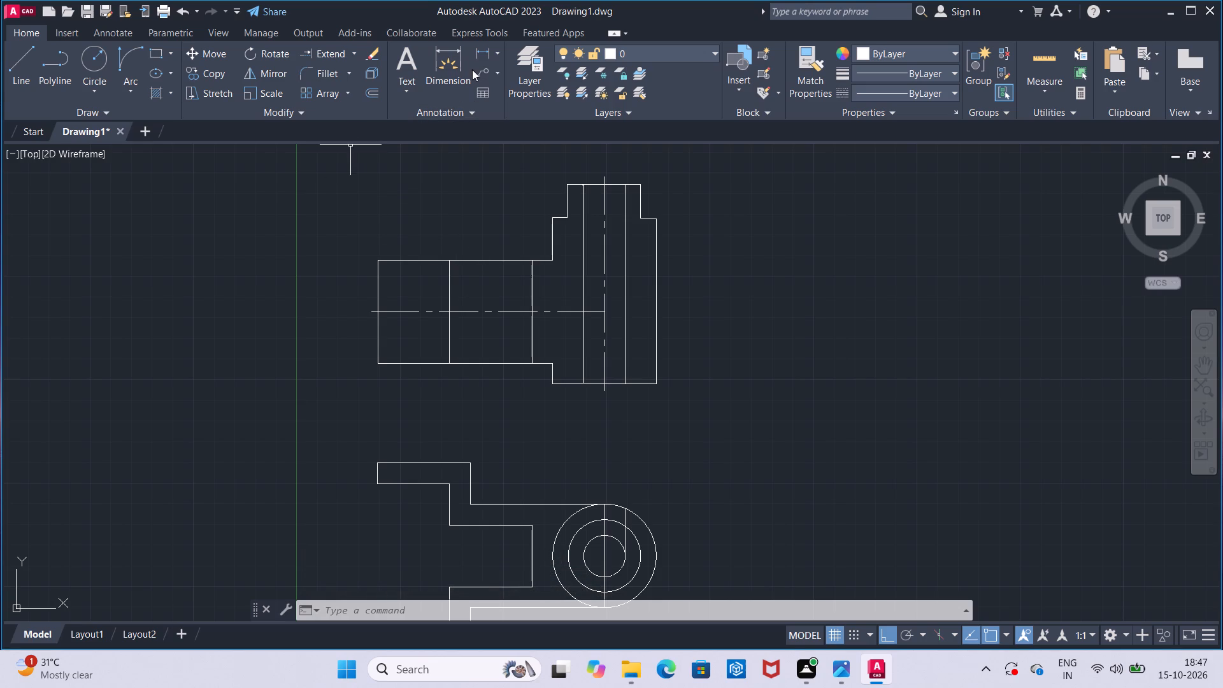
Place a horizontal linear dimension of 88 along the arm's centerline, measured from the hub's vertical centerline toward the arm's free end.
left_click(476, 54)
left_click(601, 311)
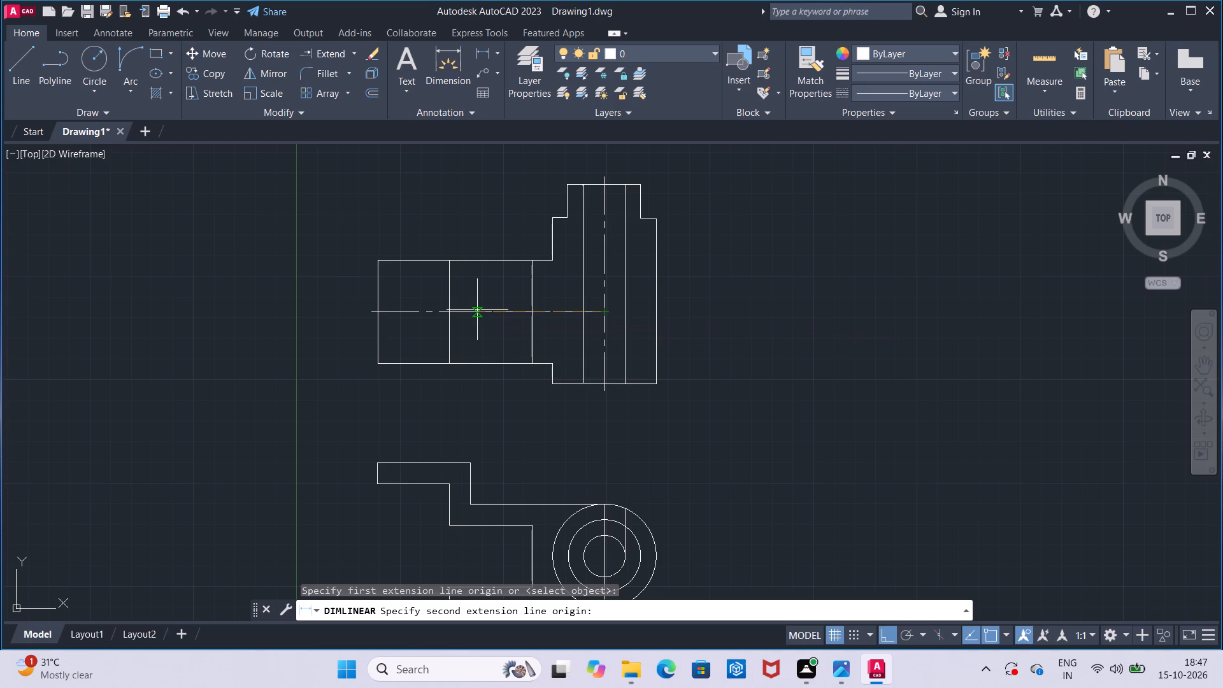
type("88")
key("Return")
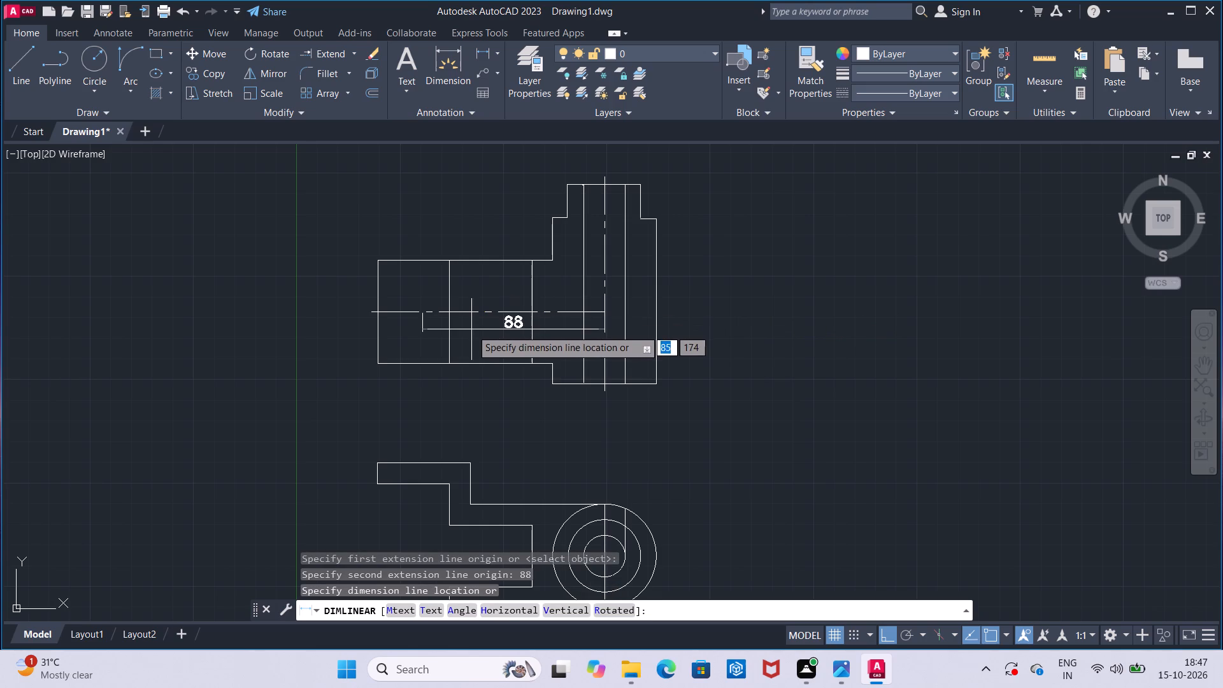
left_click(471, 337)
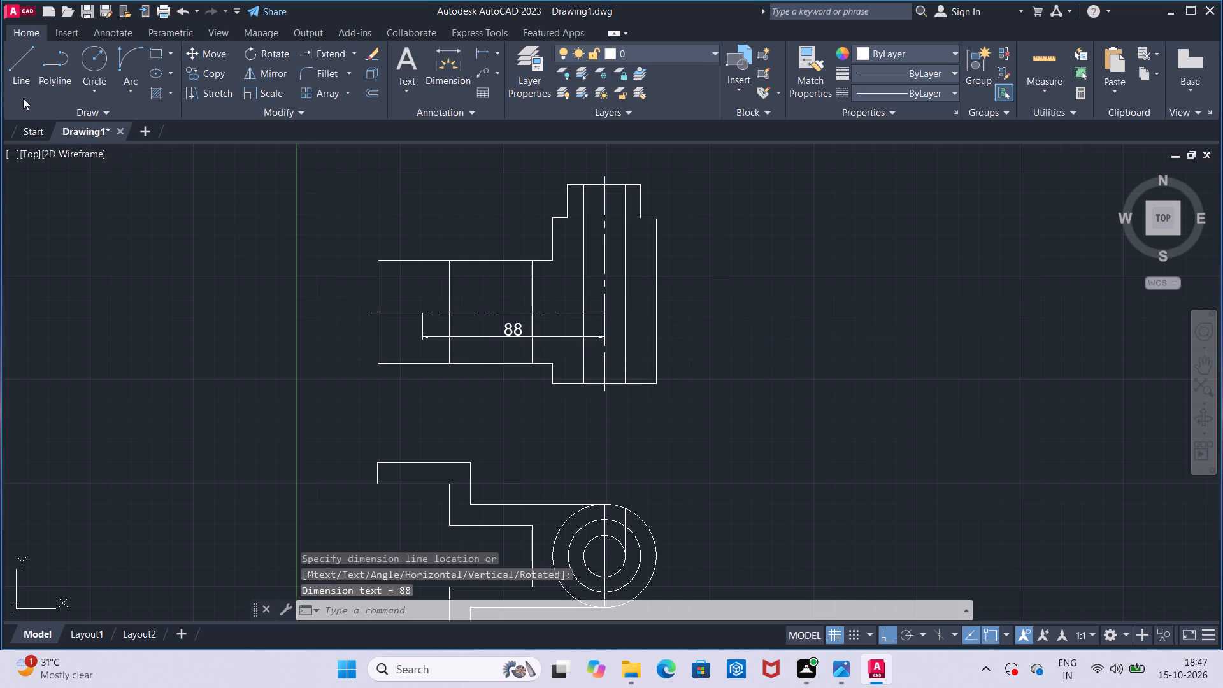
Draw a short vertical line from the 88 dimension's far end up to the arm's centerline, and delete the dimension.
left_click(23, 98)
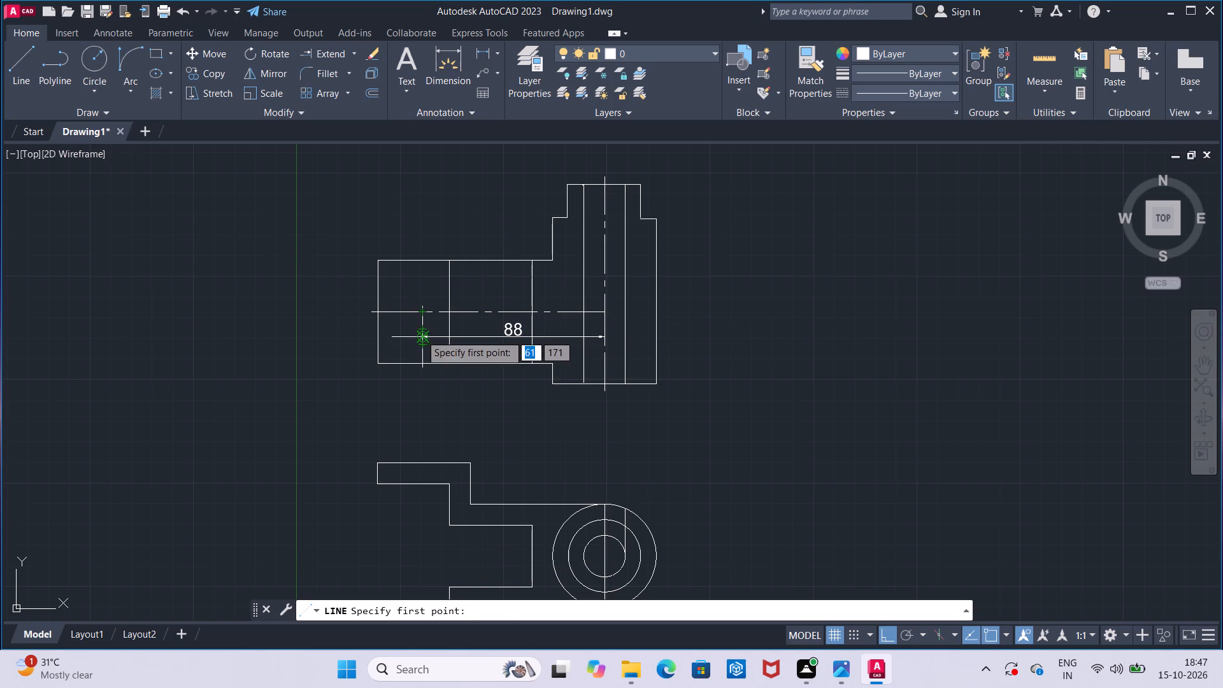
left_click(420, 334)
left_click(427, 314)
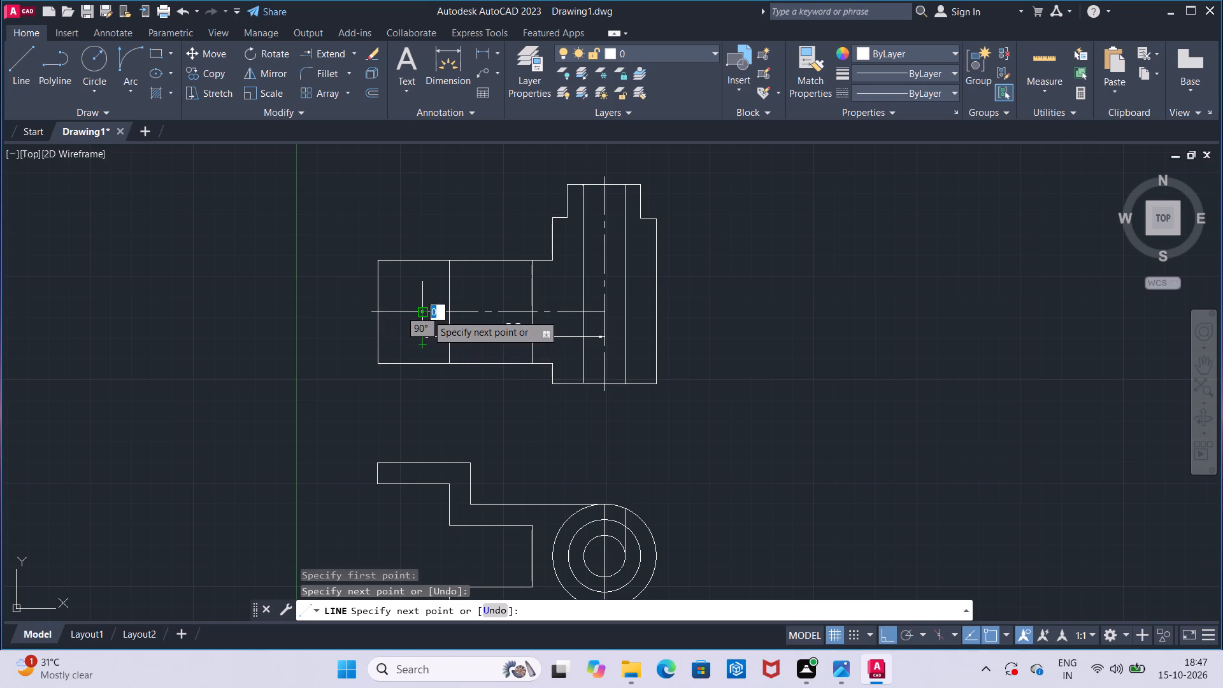
key("Escape")
left_click(506, 328)
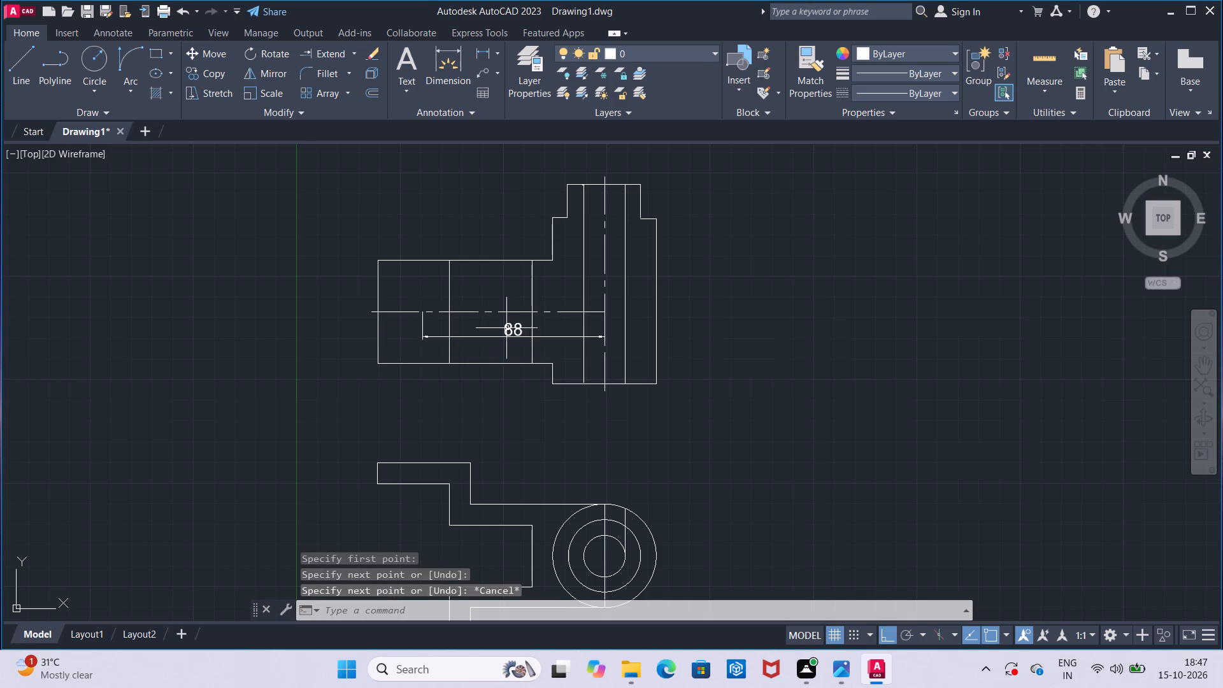
key("Delete")
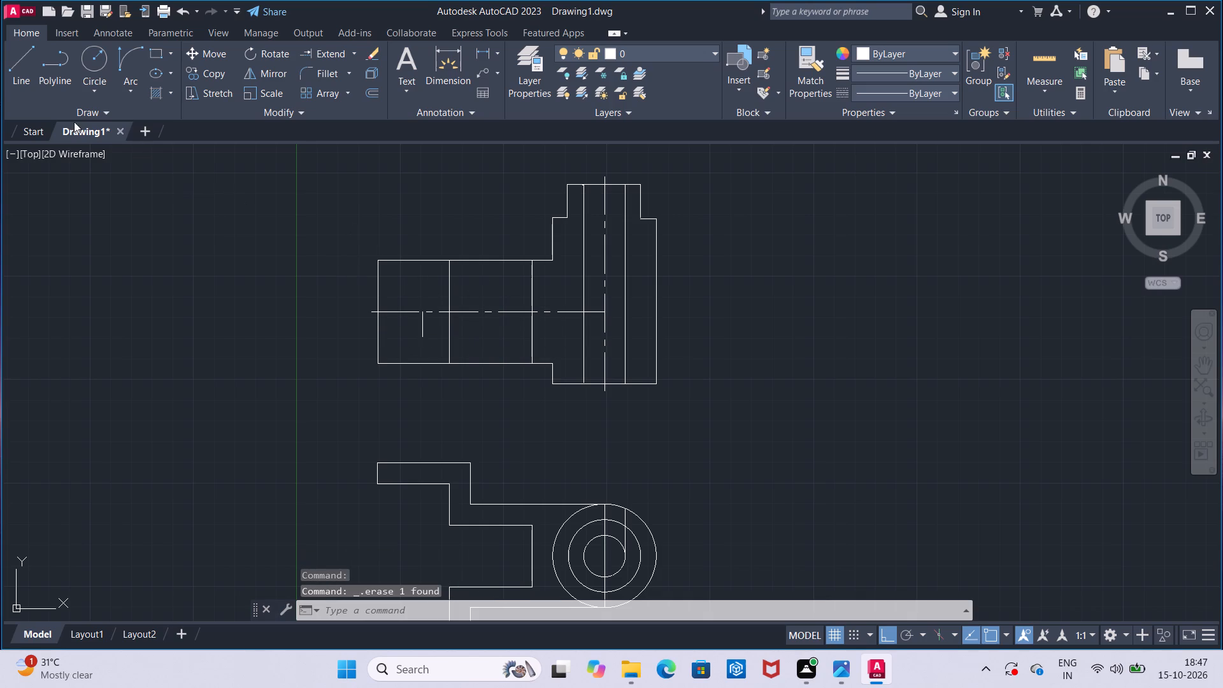
Draw a circle of radius 6 on the arm's centerline, centered at the upper end of the short vertical line.
left_click(88, 69)
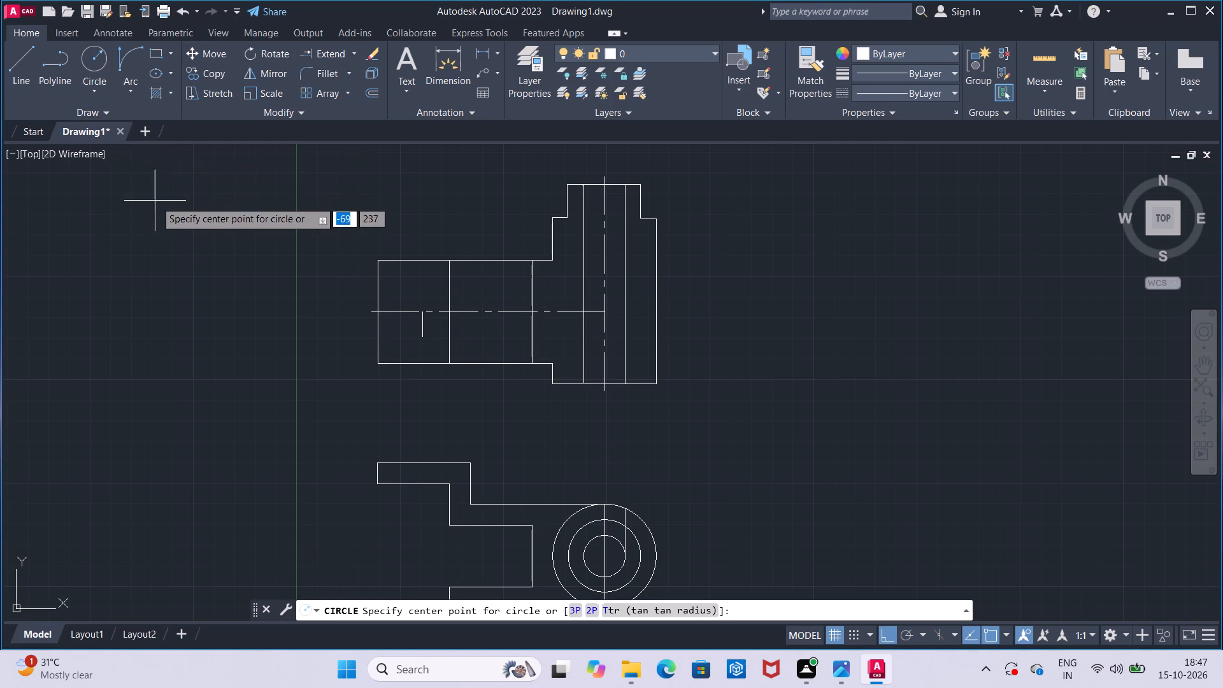
left_click(426, 315)
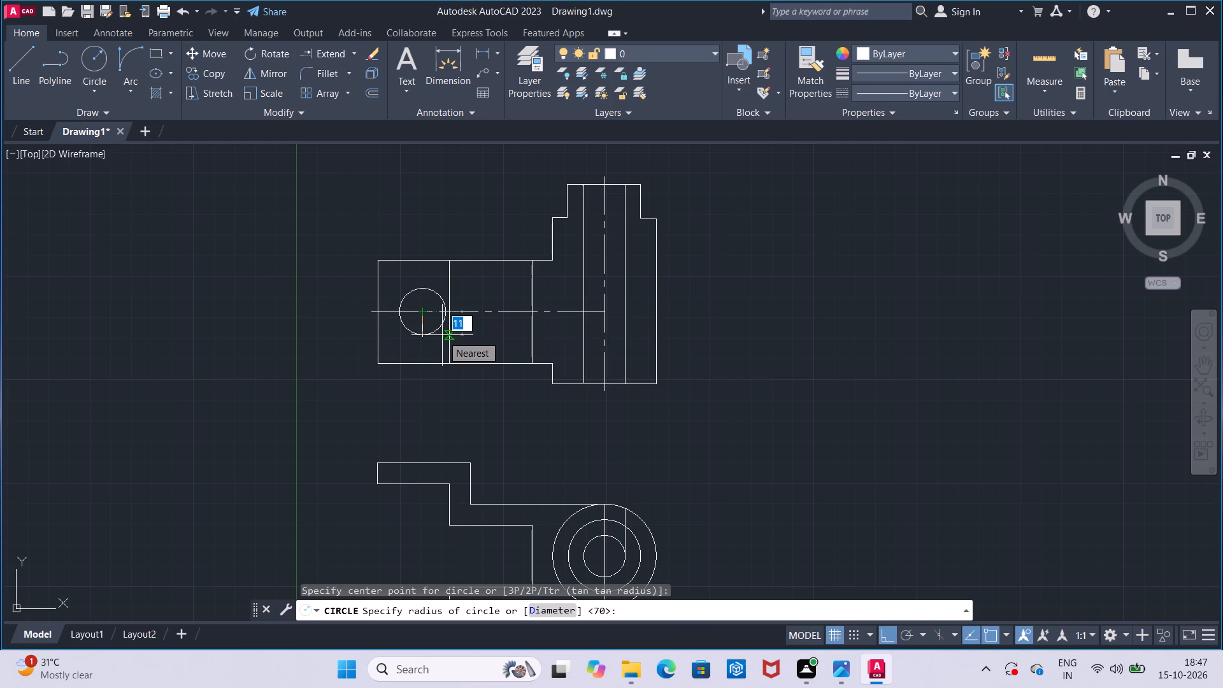
key("6")
key("Return")
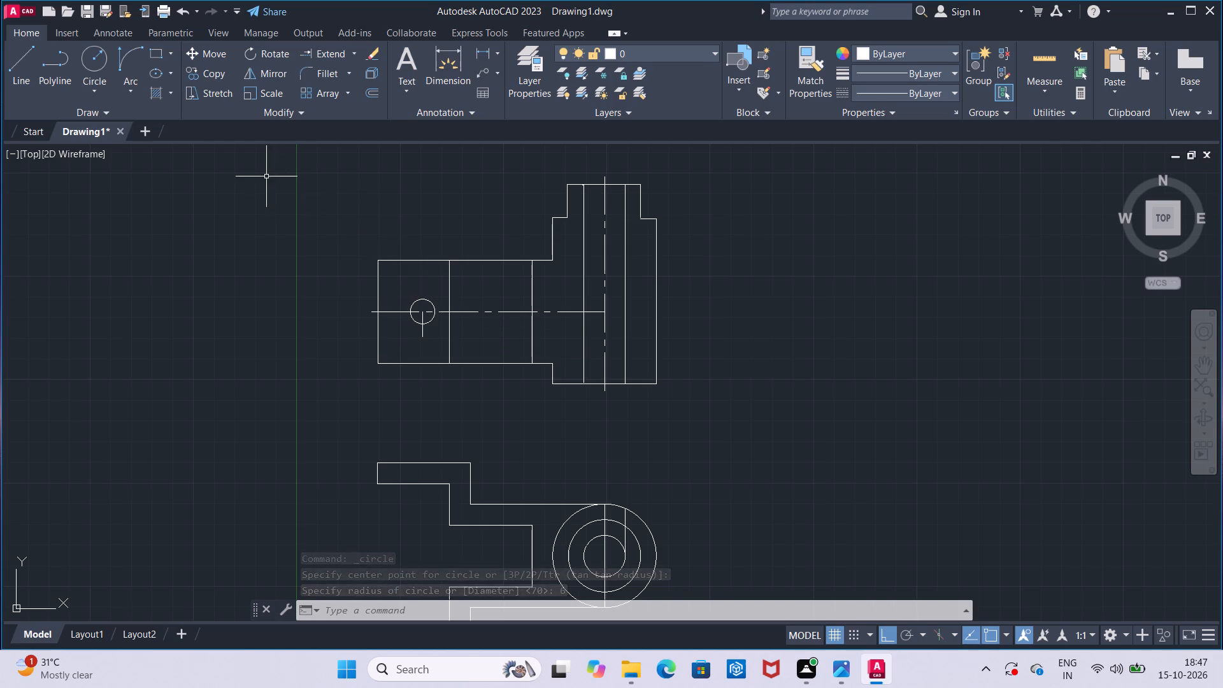
Hatch the hub's left wall above the arm's centerline with ANSI31, and try to hatch the right wall.
left_click(157, 96)
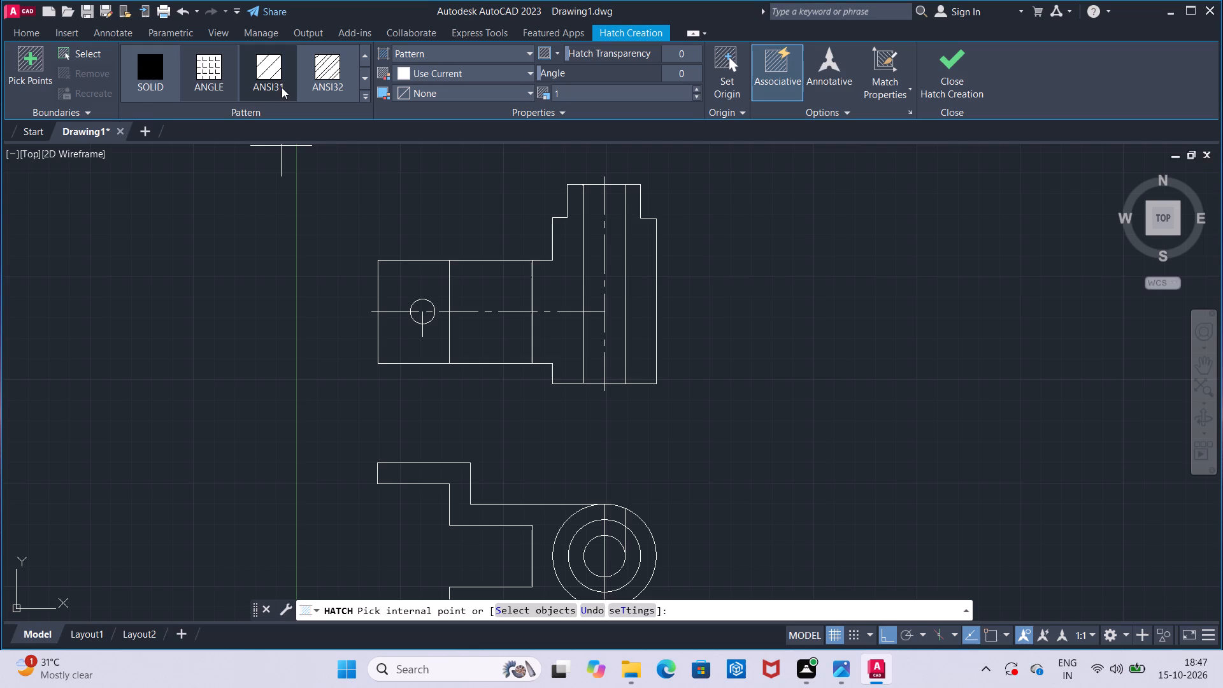
left_click(259, 75)
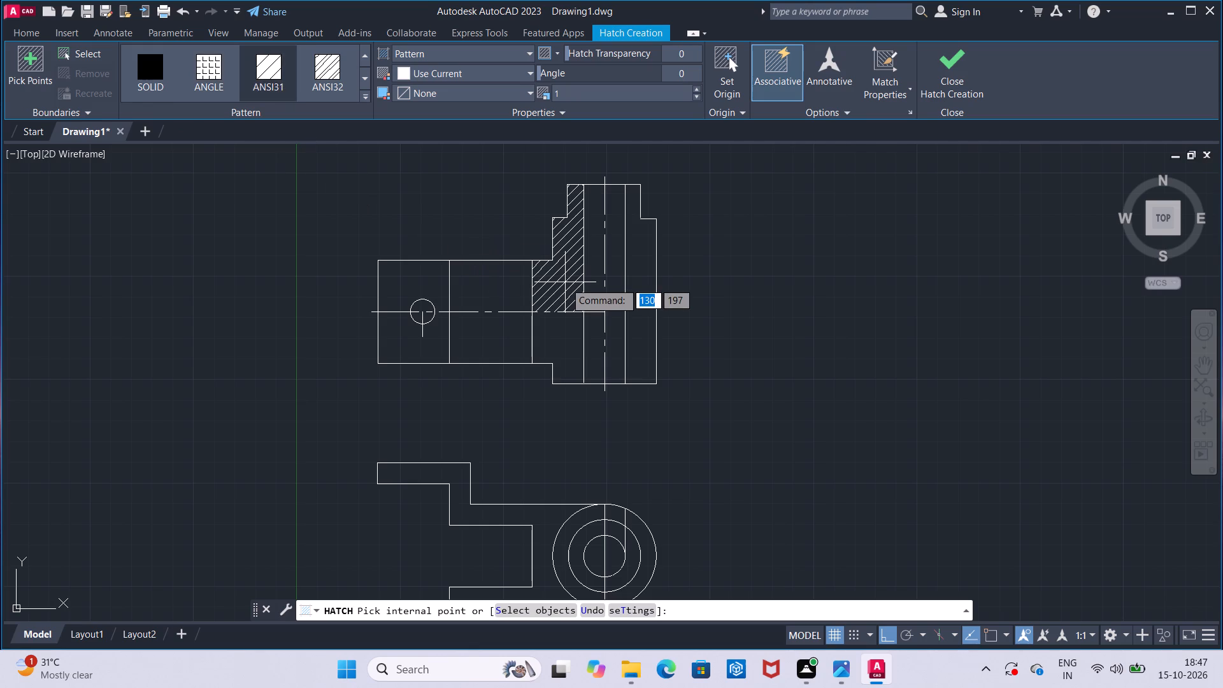
left_click(565, 282)
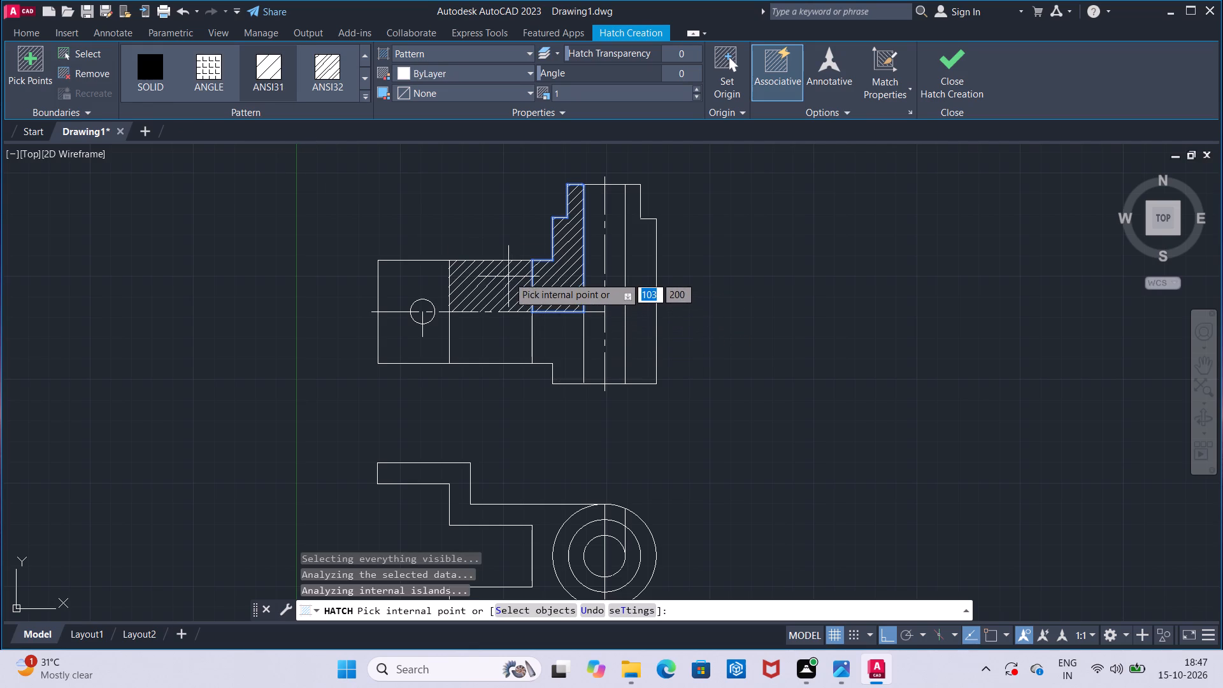
left_click(637, 273)
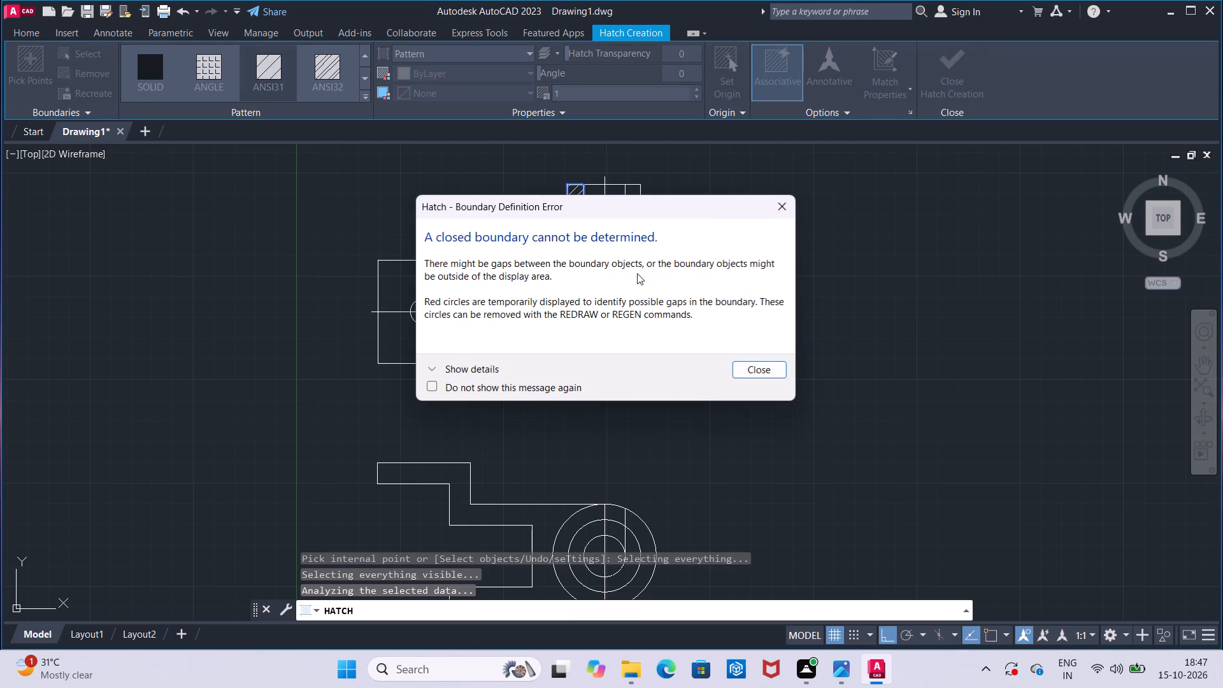
left_click(776, 210)
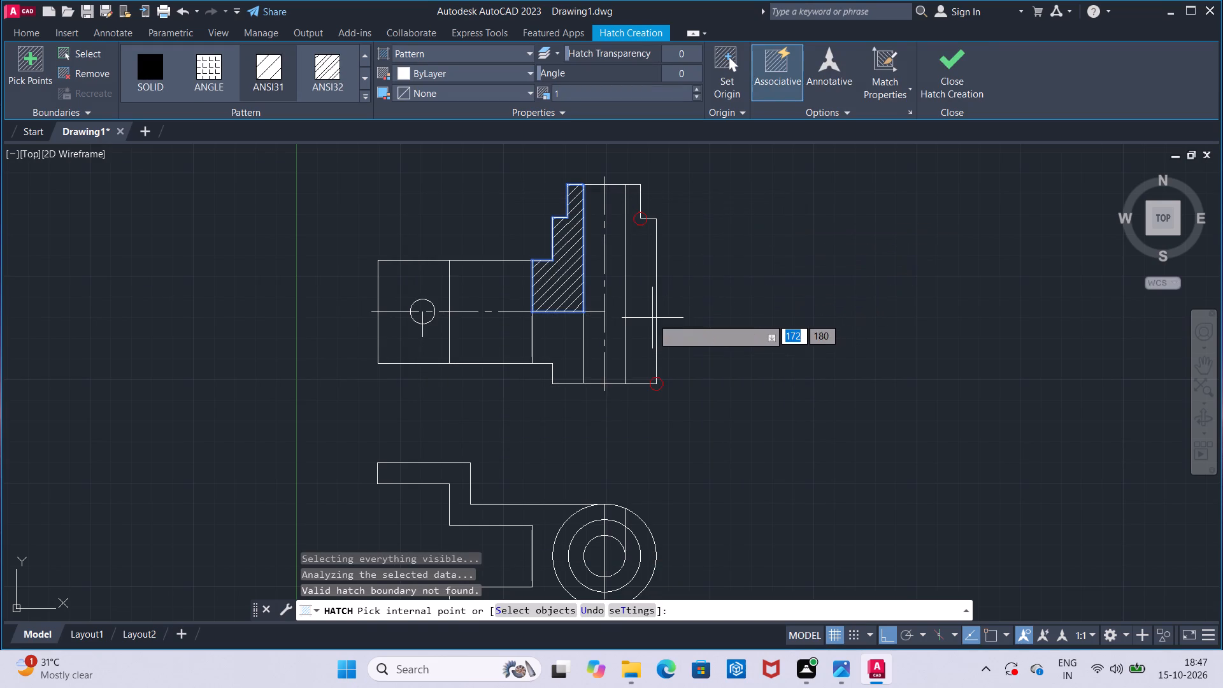
key("Escape")
Extend the short vertical edge at the hub's upper right step to the horizontal shoulder, and check the lower right corner.
scroll(604, 289, "up", 1)
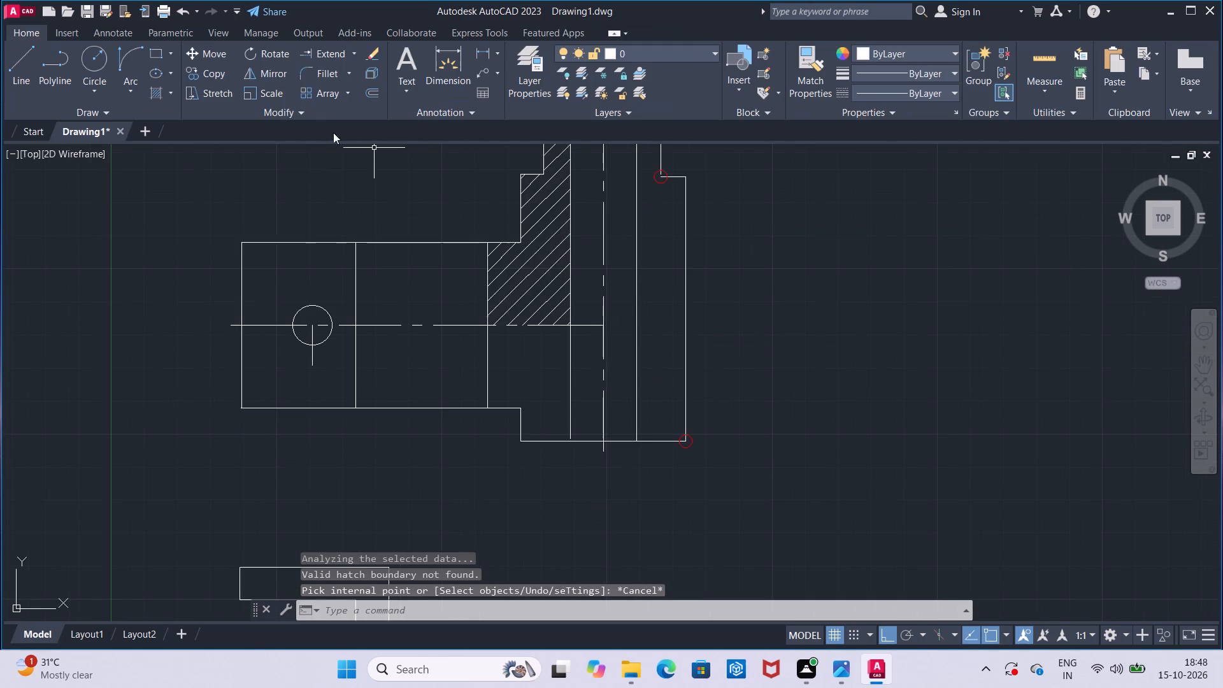
left_click(343, 53)
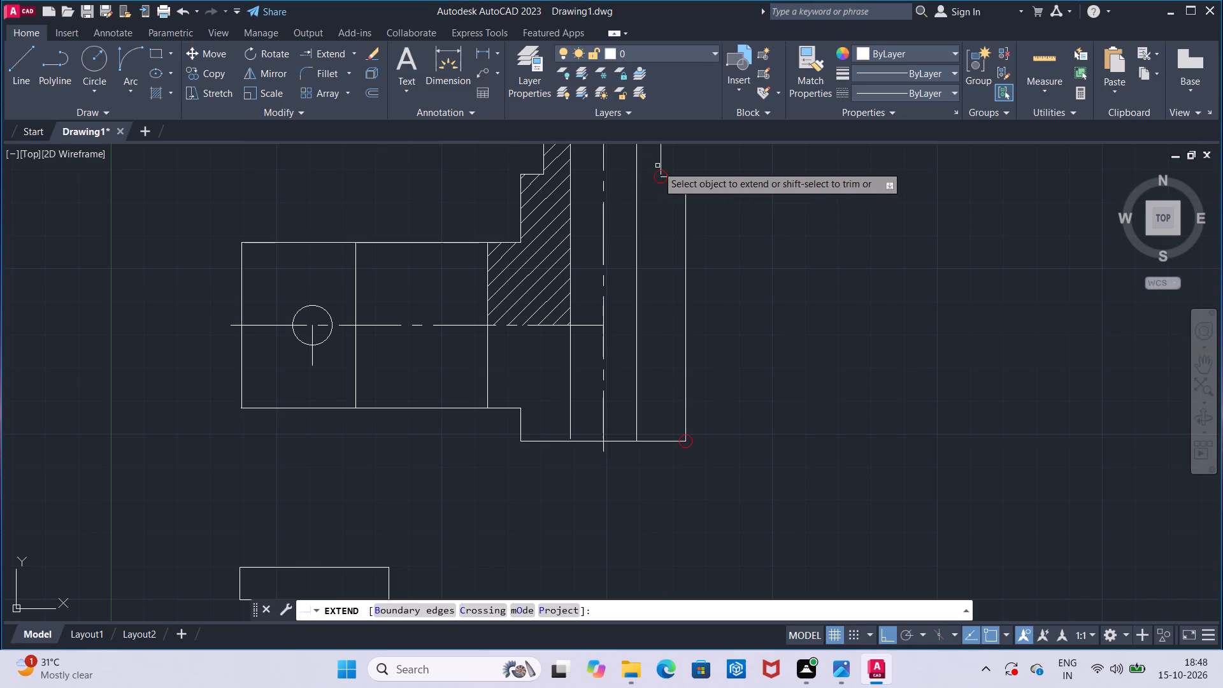
left_click(659, 166)
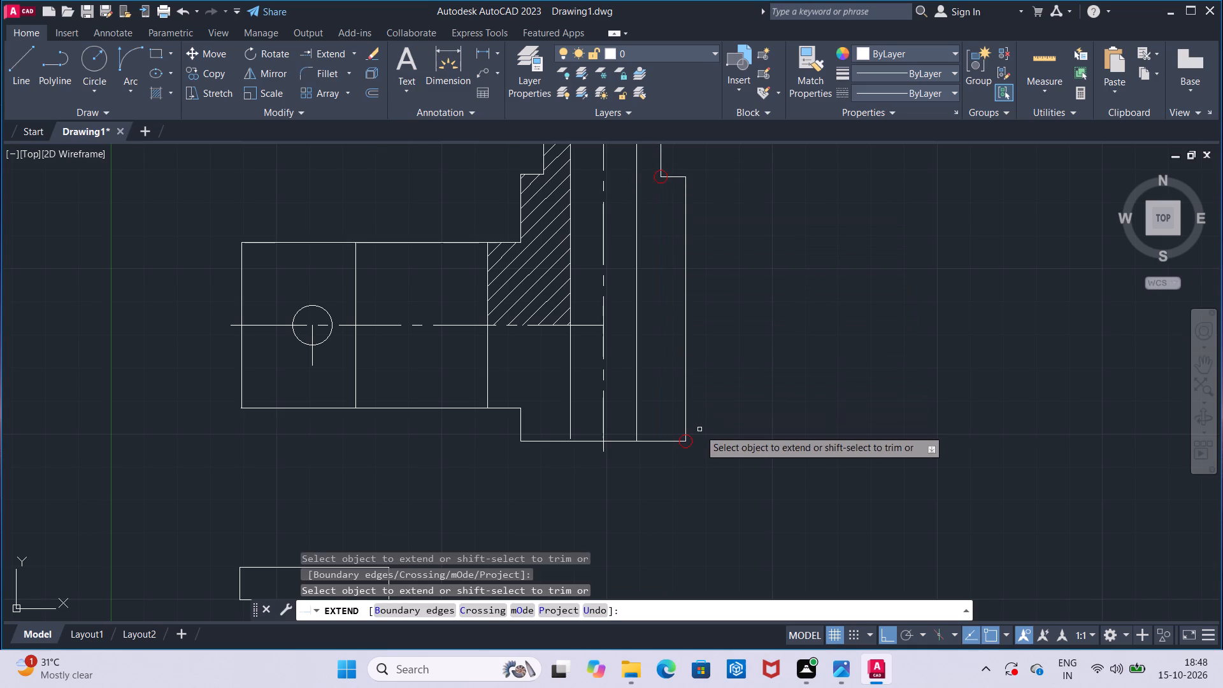
scroll(699, 429, "up", 4)
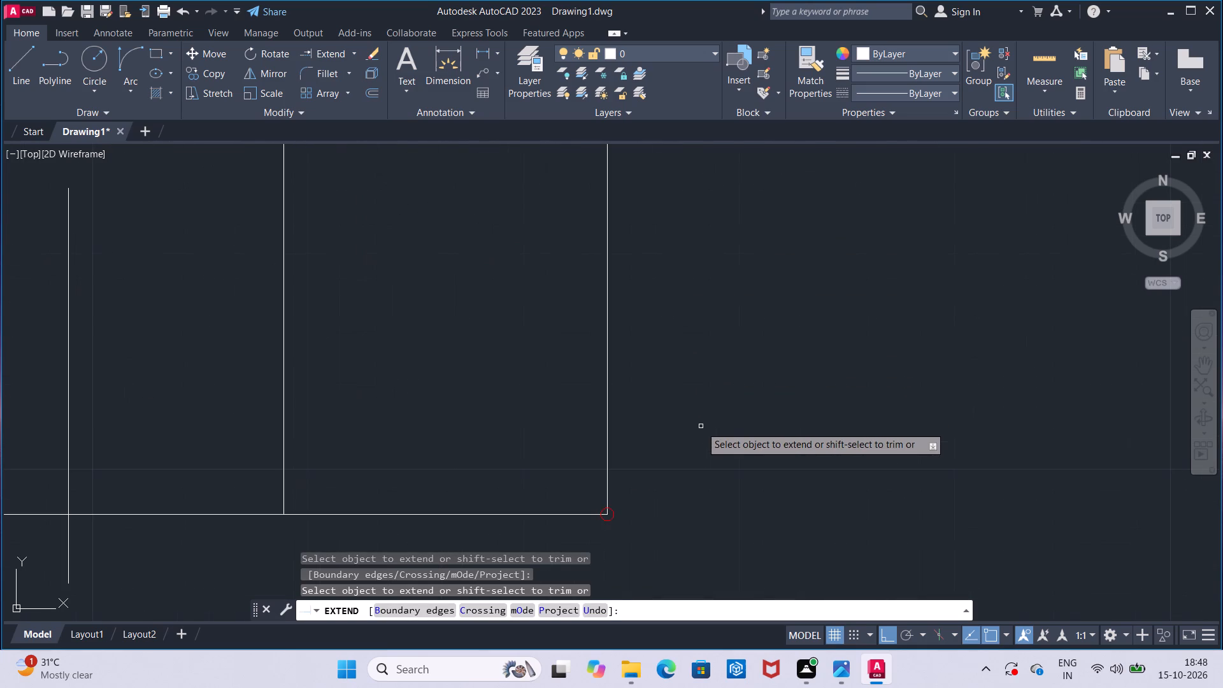
middle_click_drag(668, 487, 689, 378)
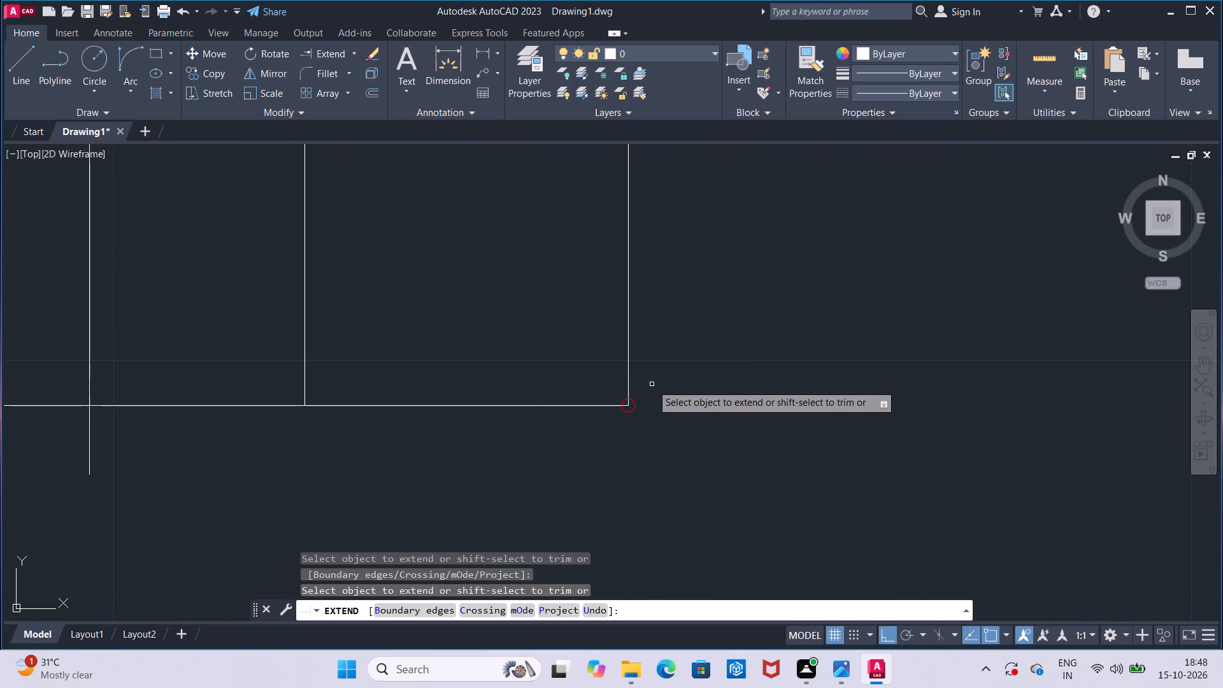
scroll(639, 384, "down", 2)
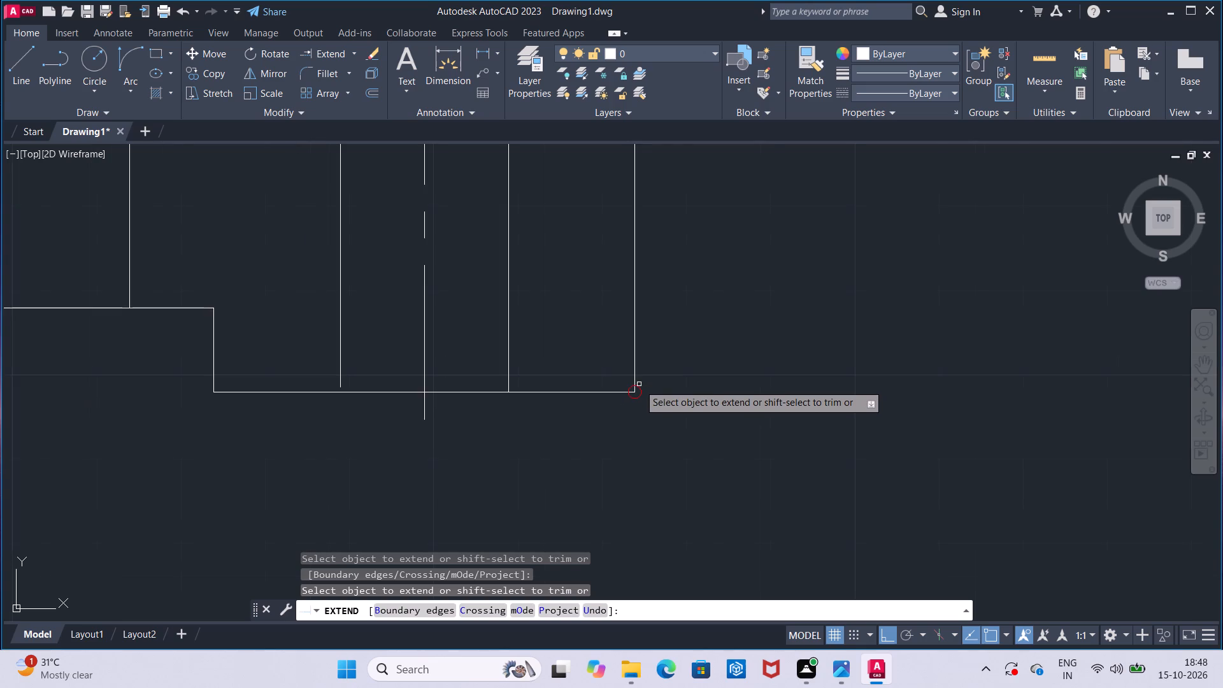
scroll(639, 384, "down", 3)
key("Escape")
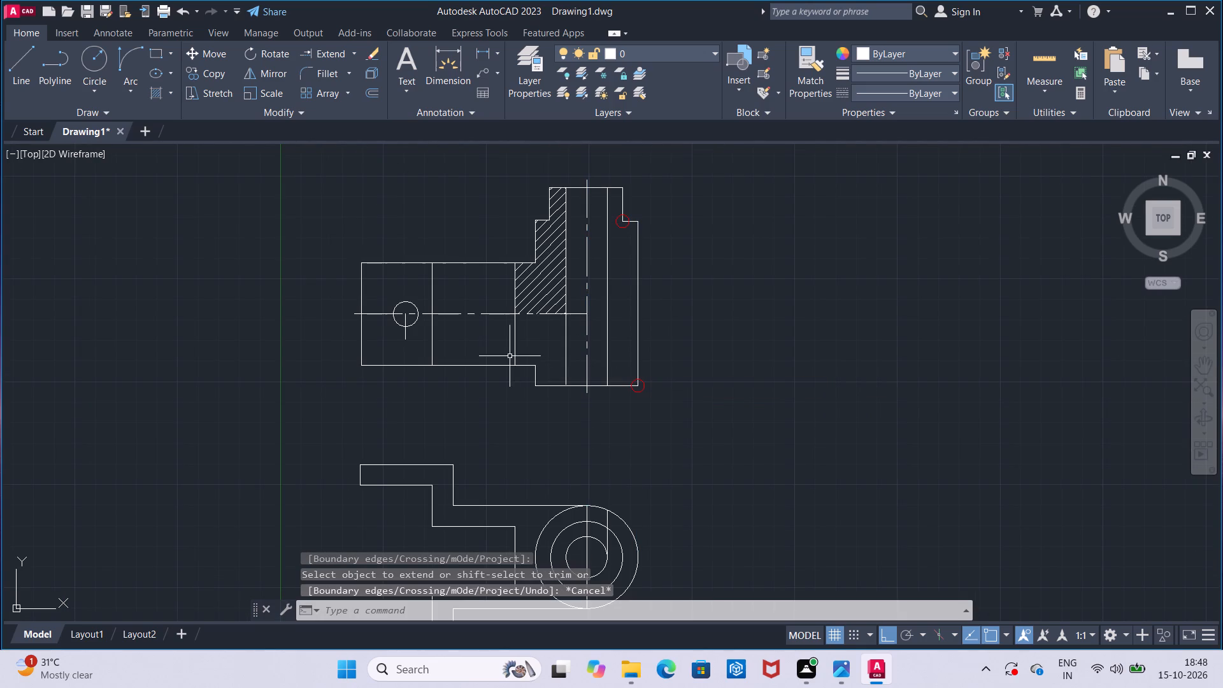
Extend the bore's left vertical edge down to the hub's bottom edge.
scroll(575, 382, "up", 2)
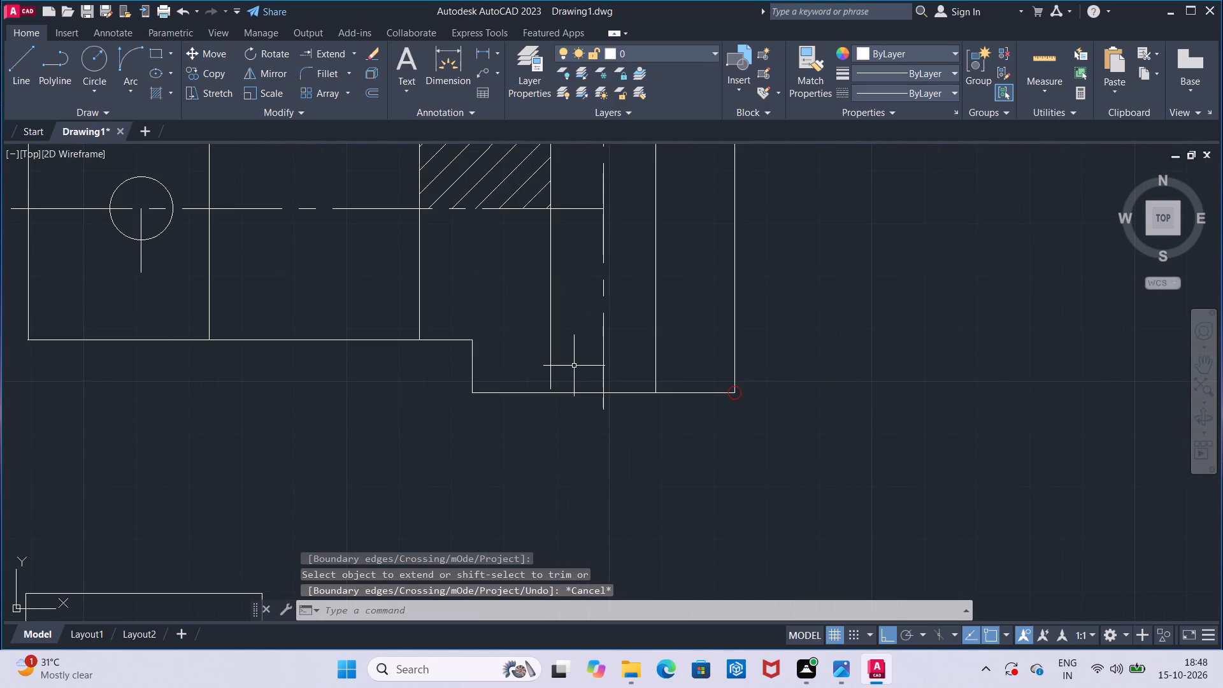
left_click(347, 59)
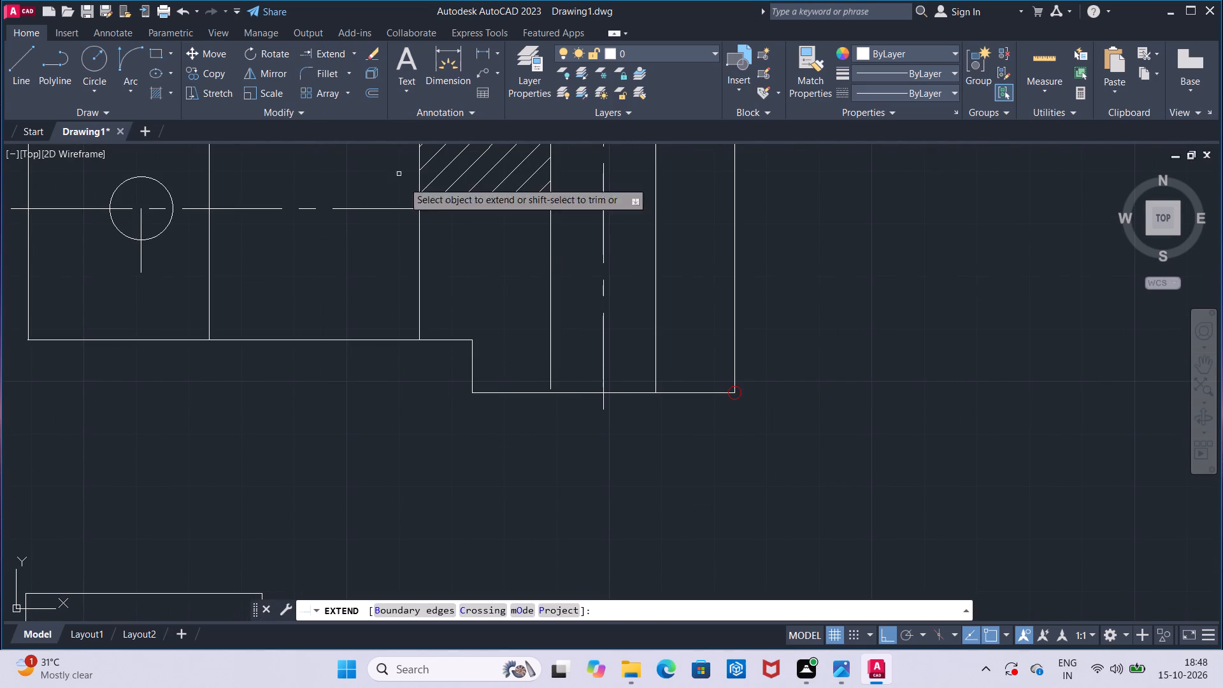
left_click(549, 336)
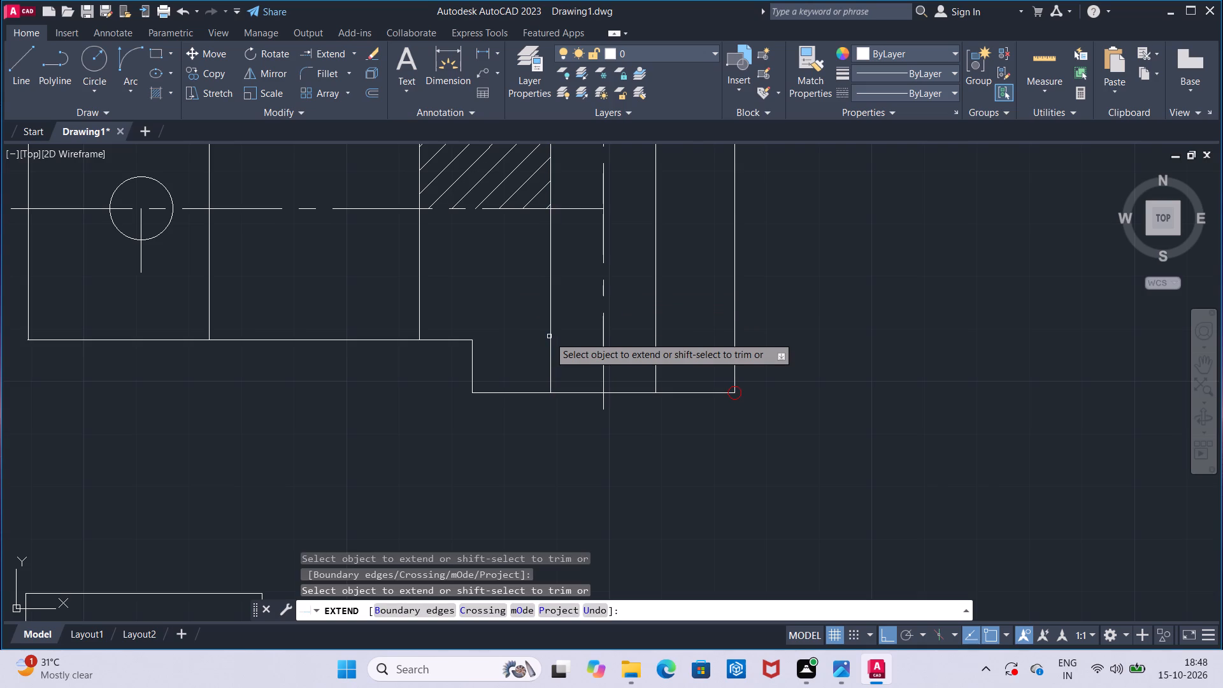
scroll(529, 317, "down", 2)
key("Escape")
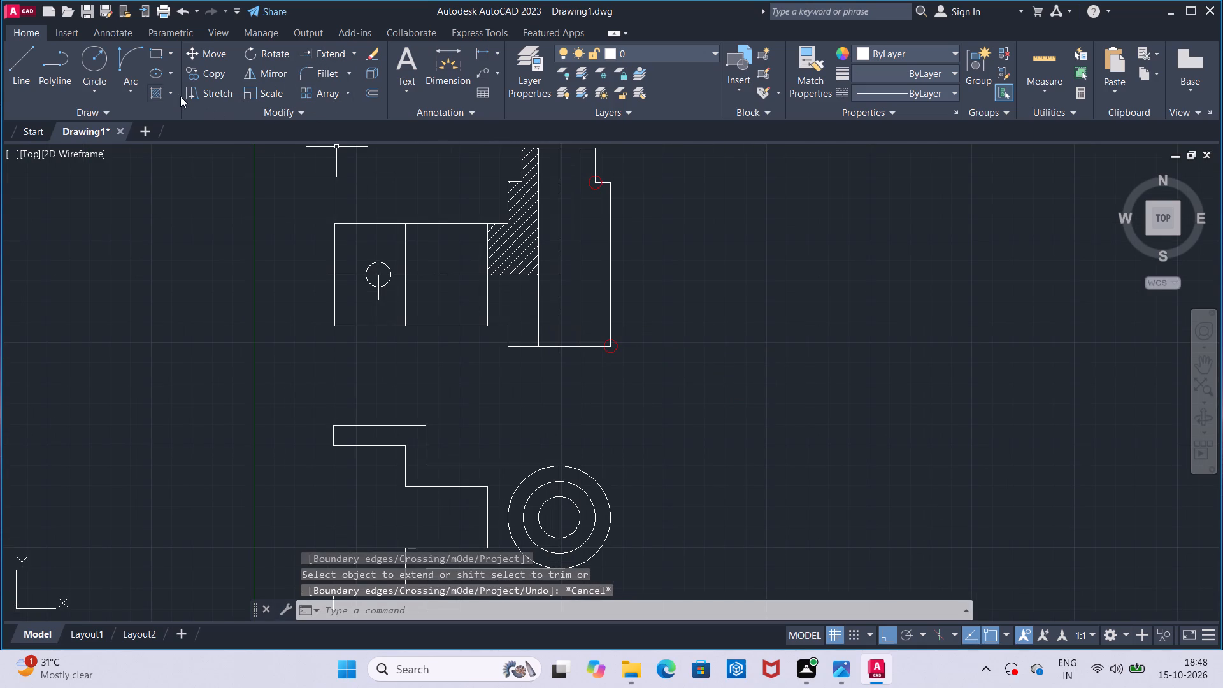
Hatch the hub's left wall below the arm's centerline and the whole right wall with the same ANSI31 pattern.
left_click(157, 95)
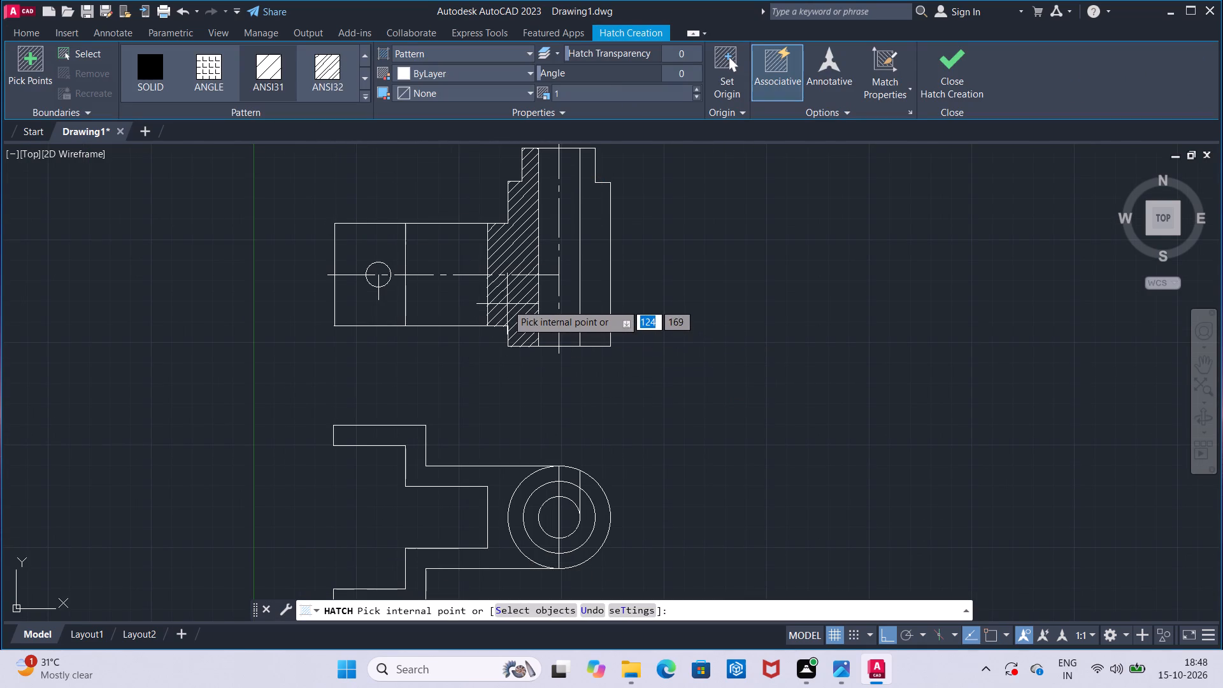
left_click(507, 304)
left_click(592, 297)
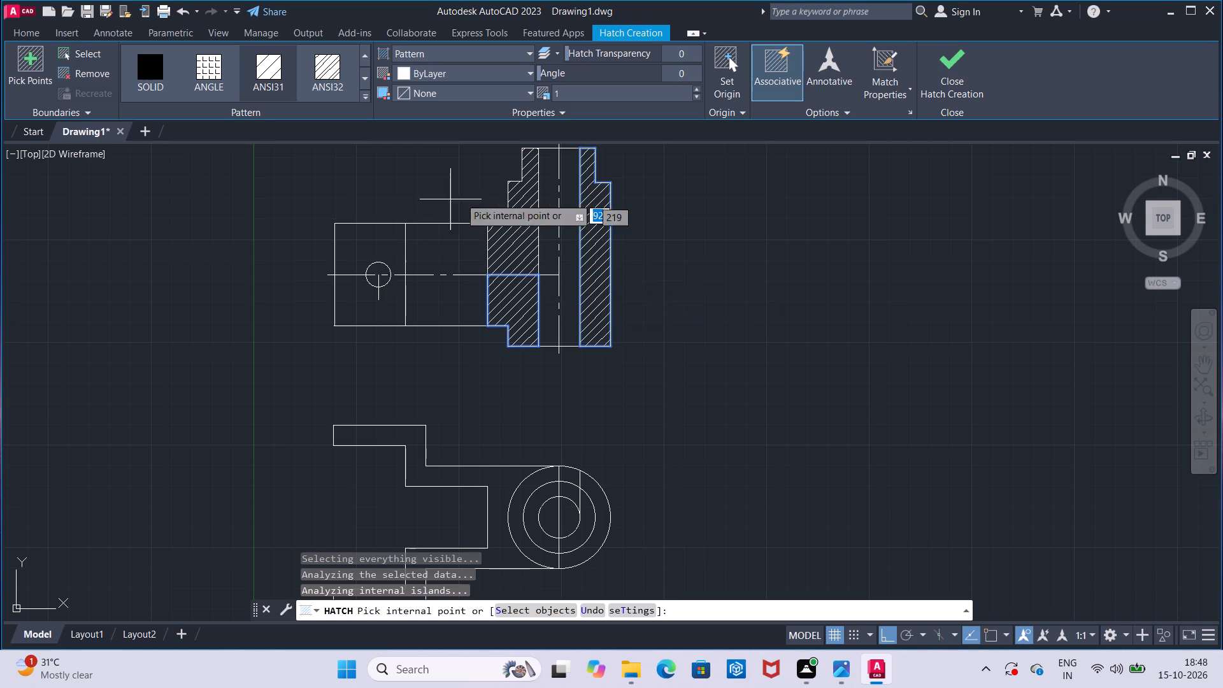
left_click(930, 95)
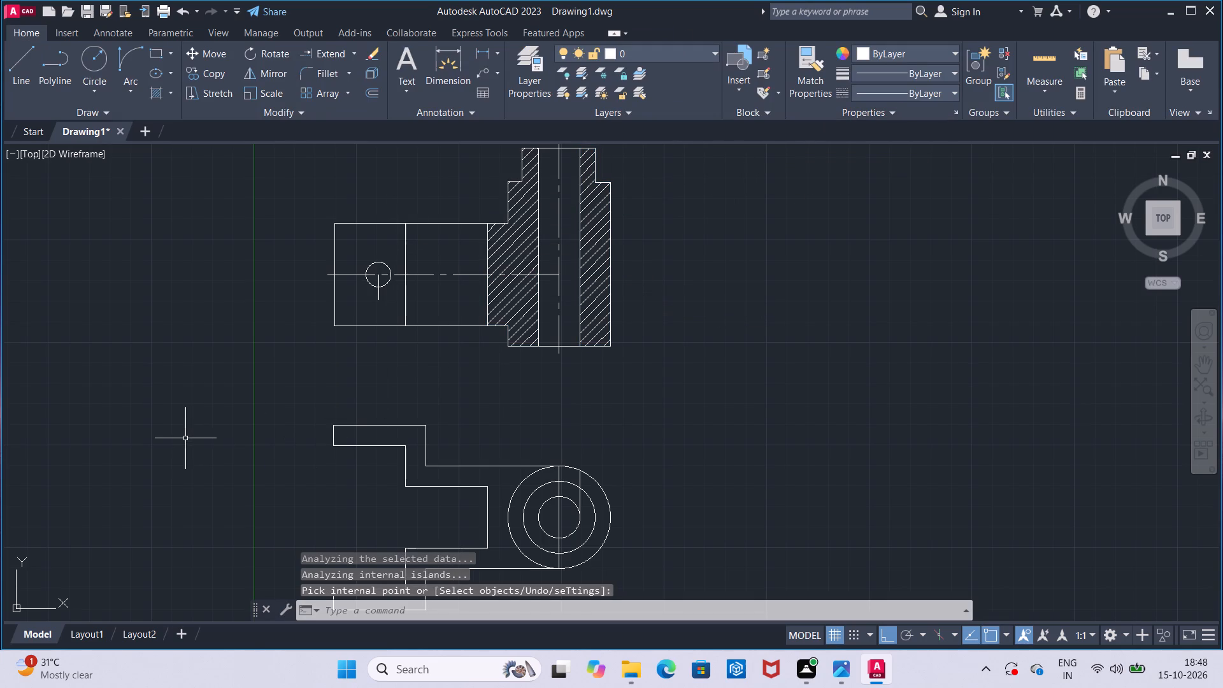
key("Escape")
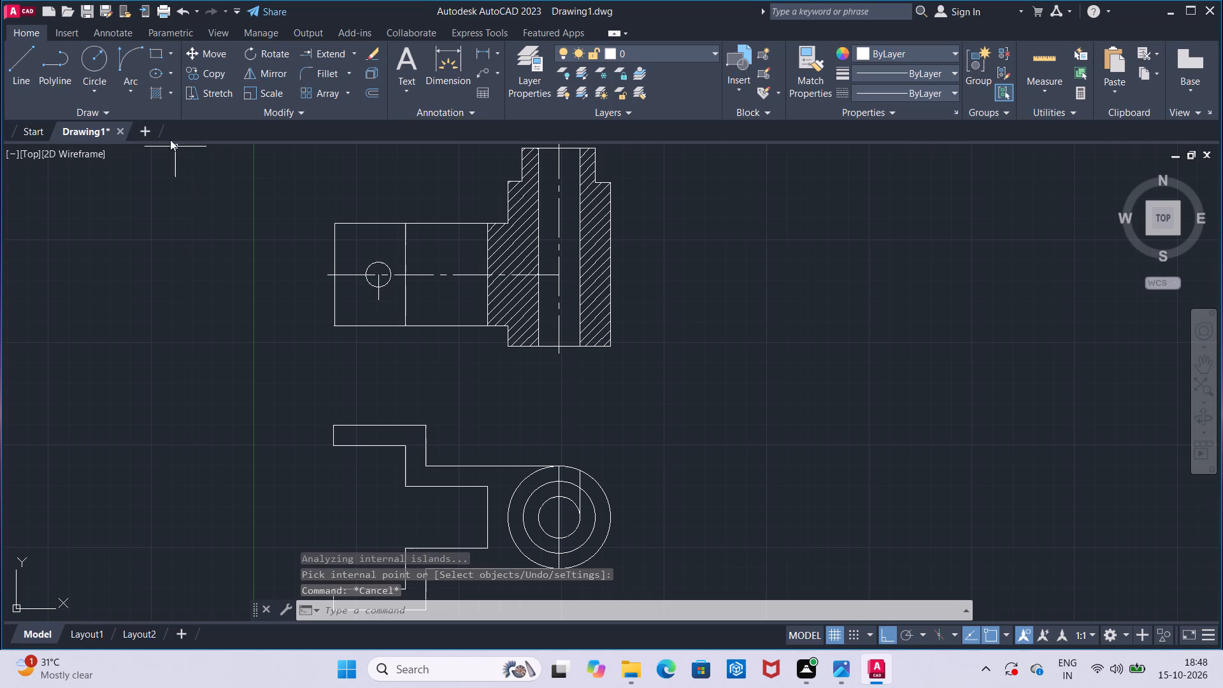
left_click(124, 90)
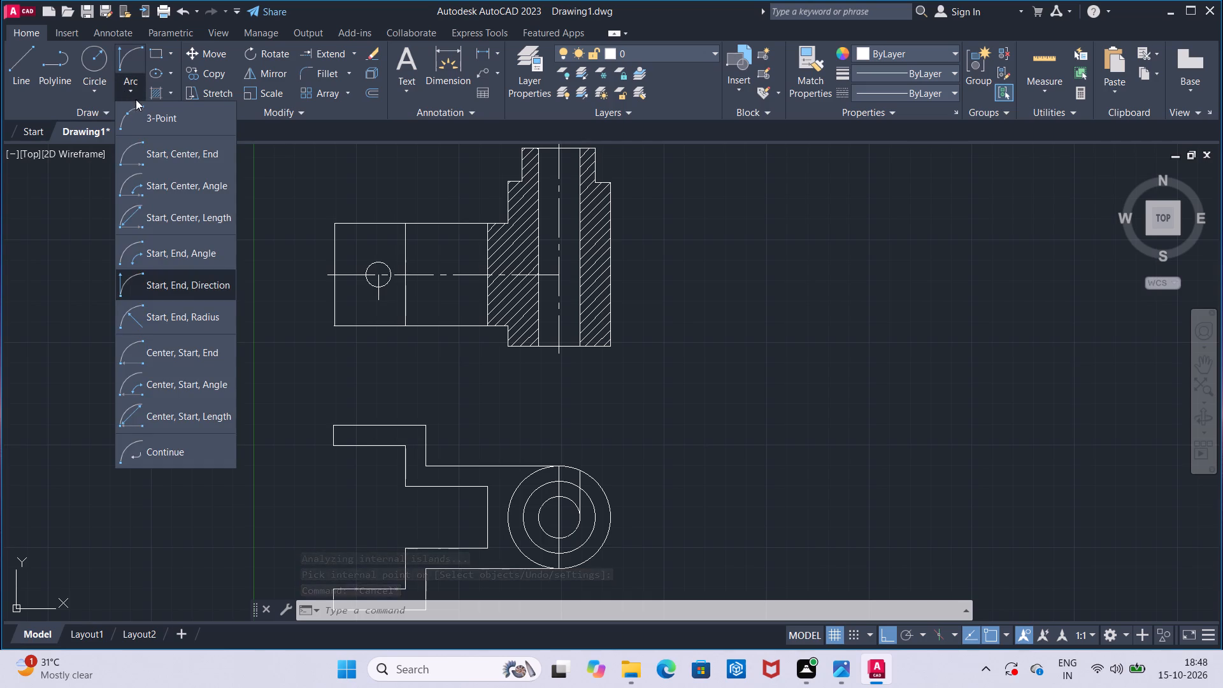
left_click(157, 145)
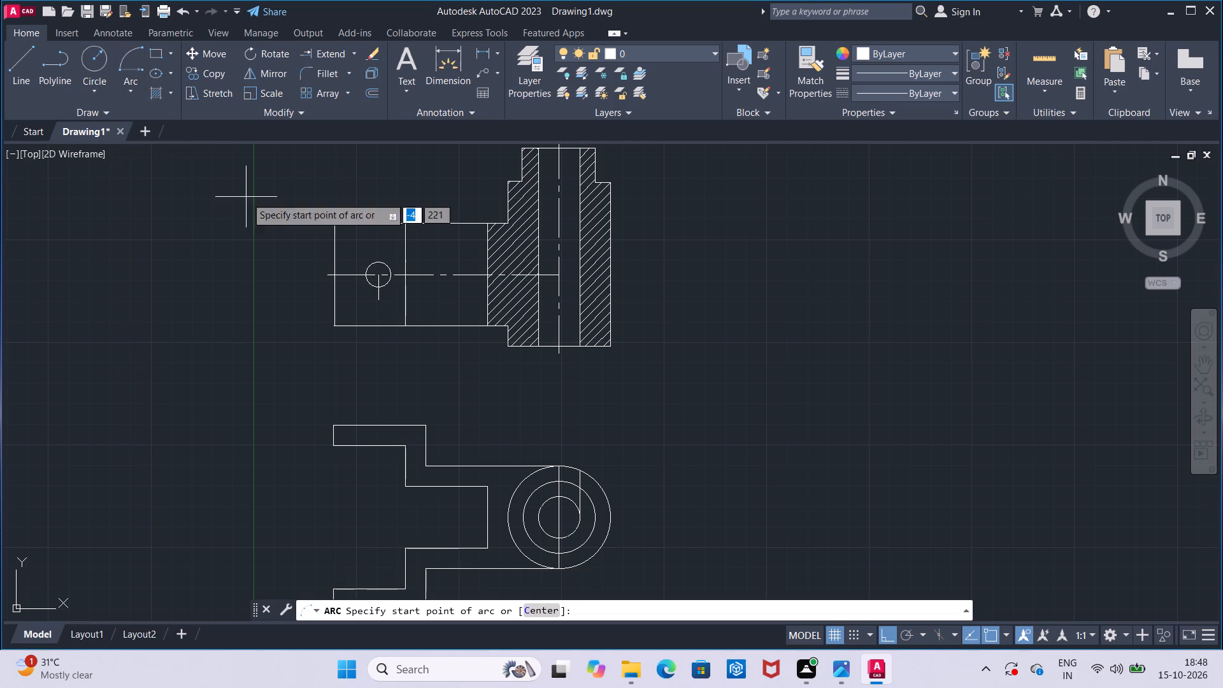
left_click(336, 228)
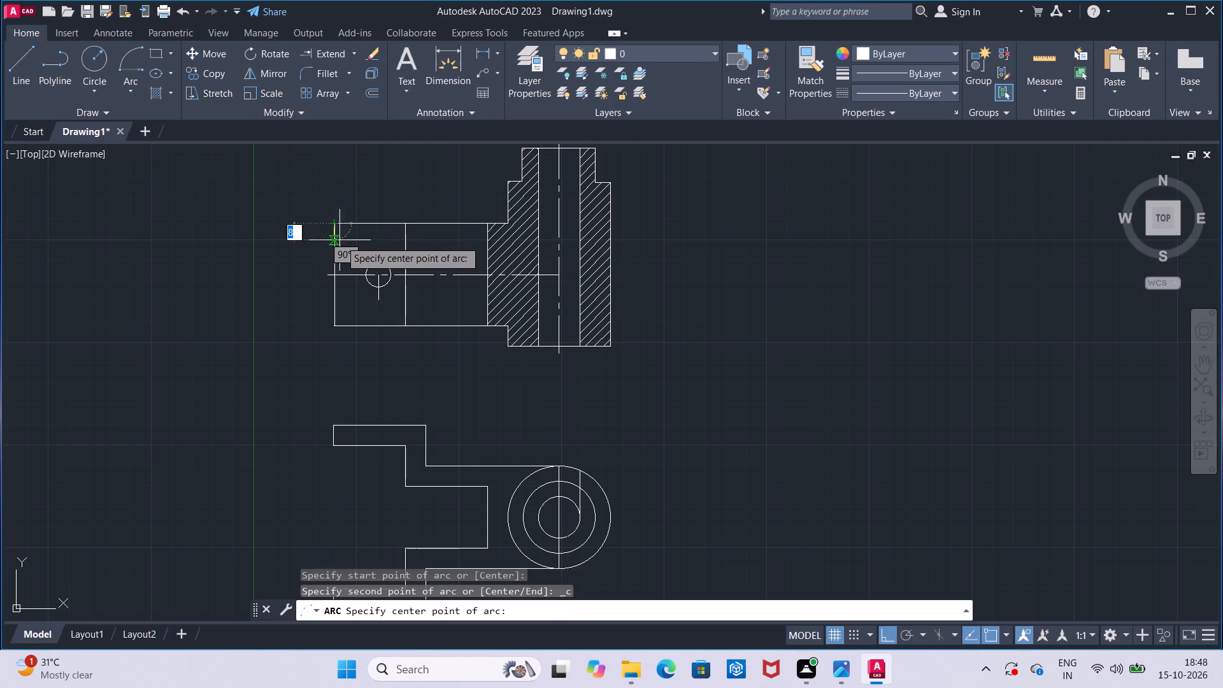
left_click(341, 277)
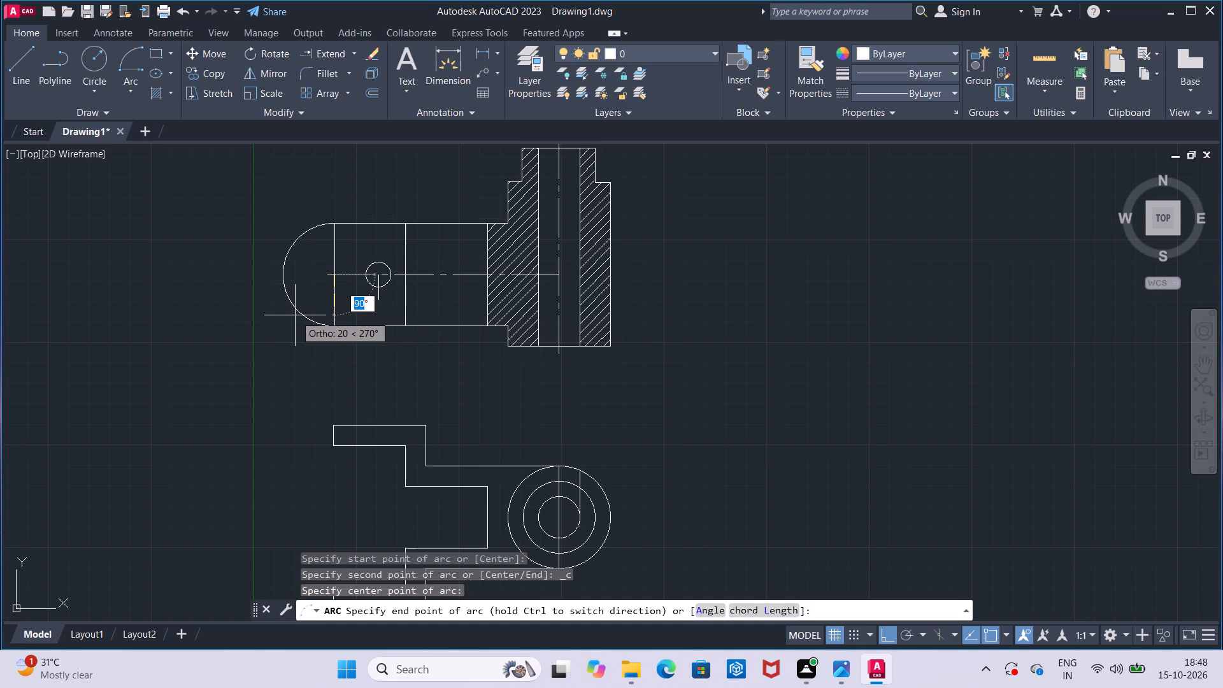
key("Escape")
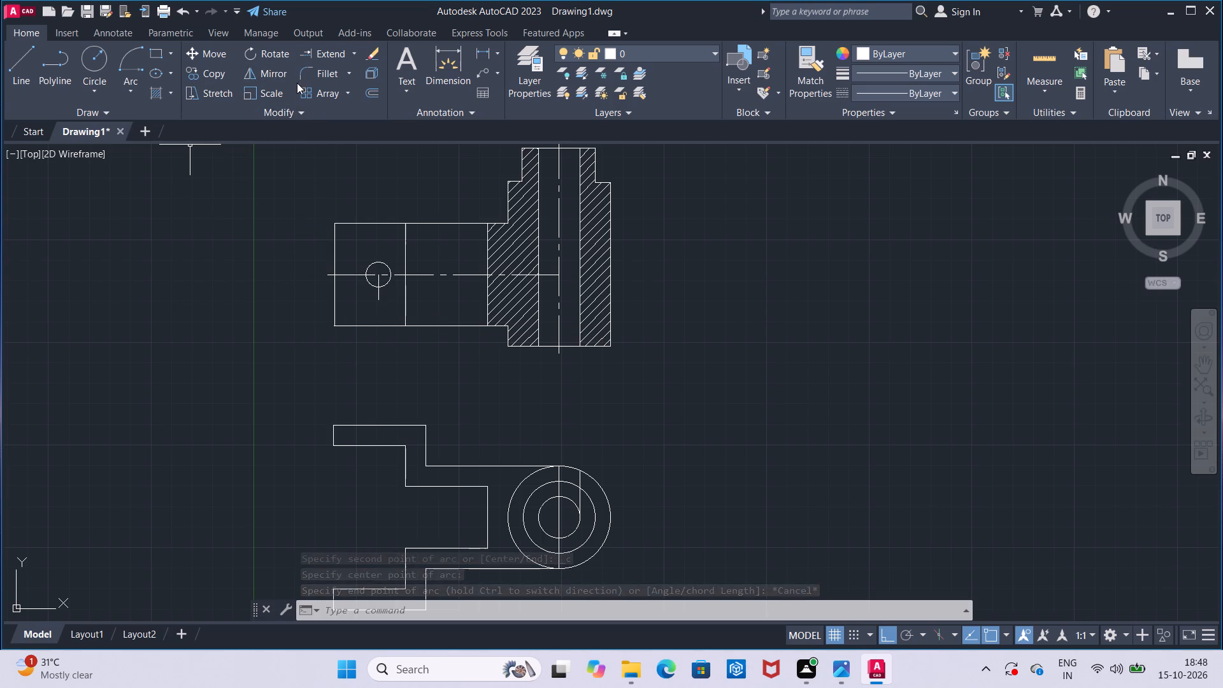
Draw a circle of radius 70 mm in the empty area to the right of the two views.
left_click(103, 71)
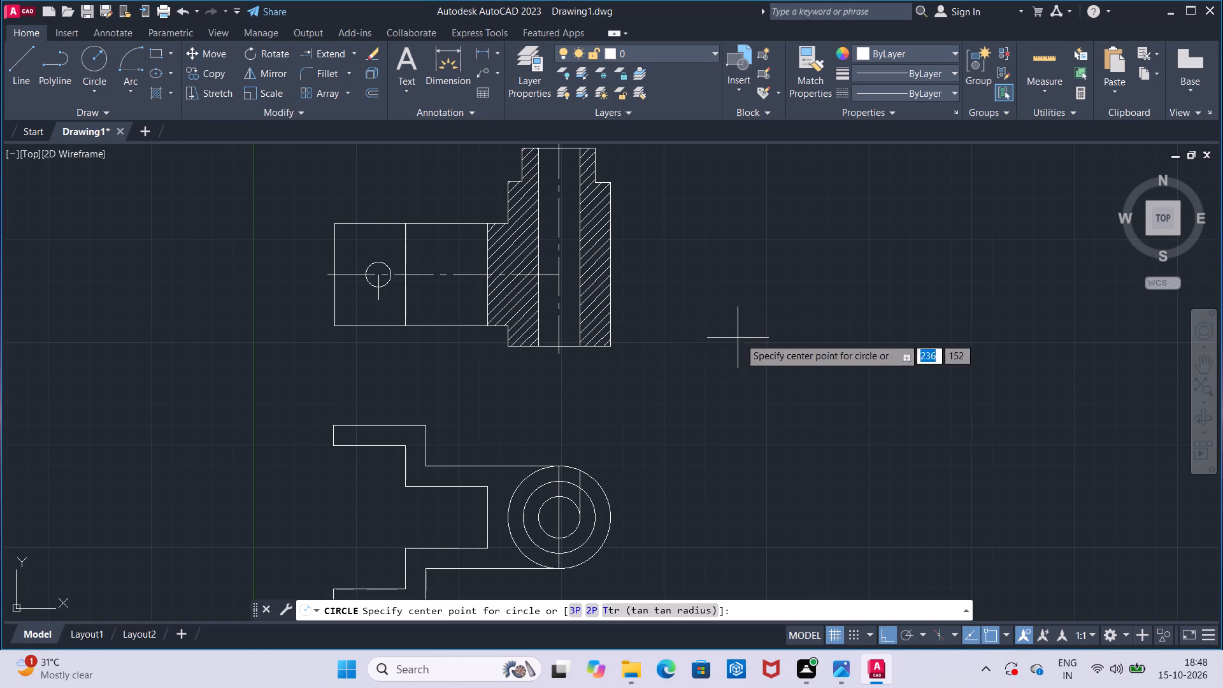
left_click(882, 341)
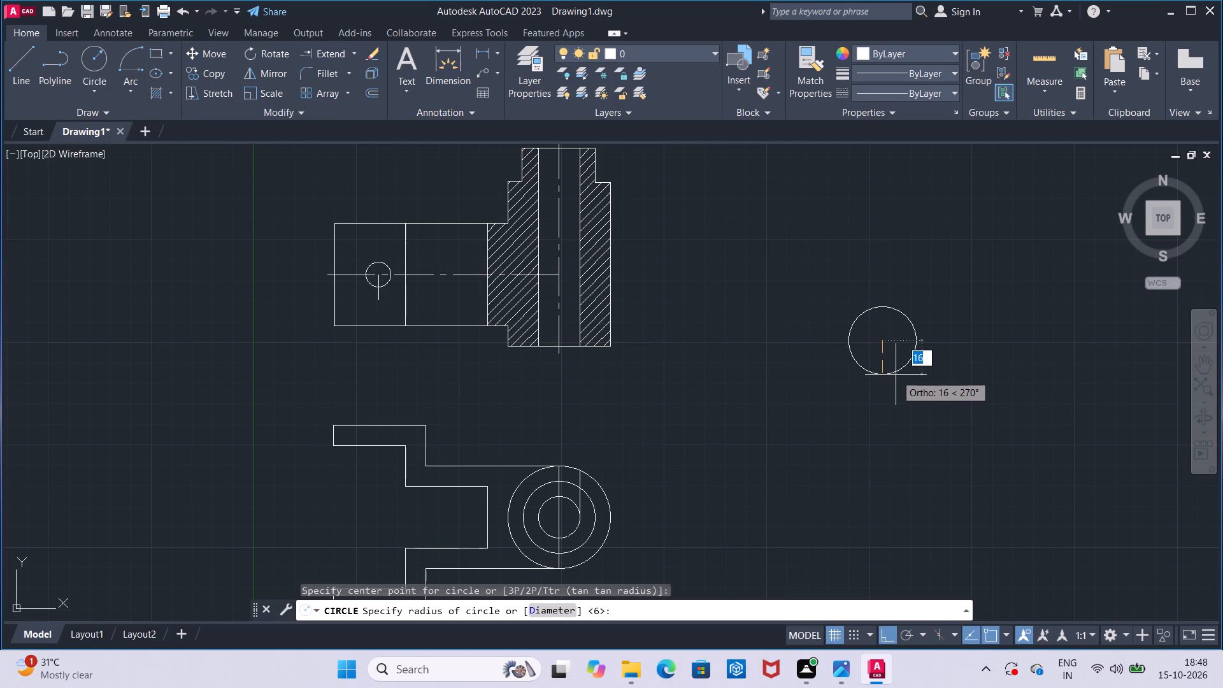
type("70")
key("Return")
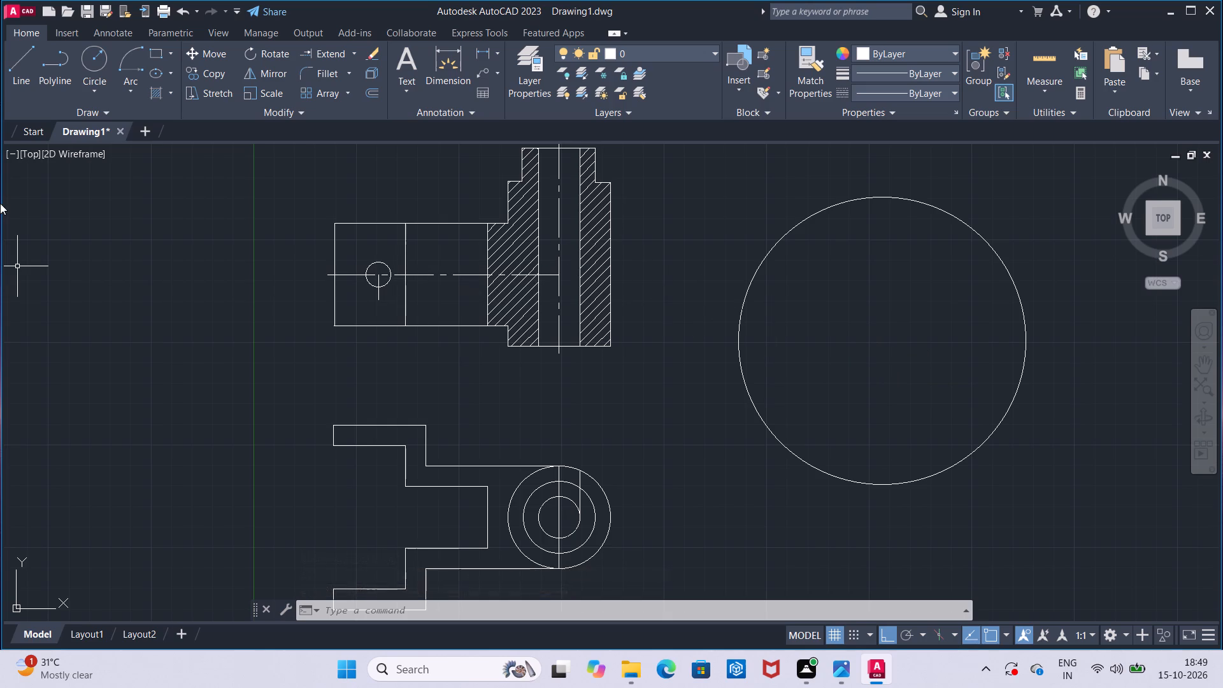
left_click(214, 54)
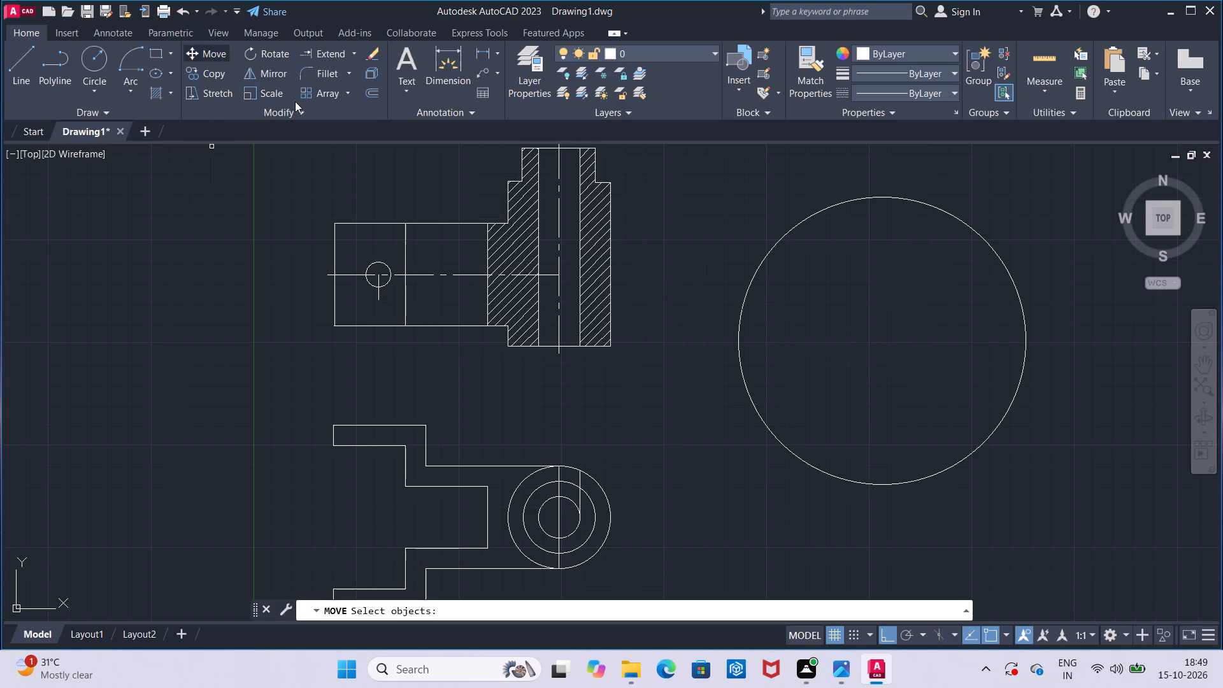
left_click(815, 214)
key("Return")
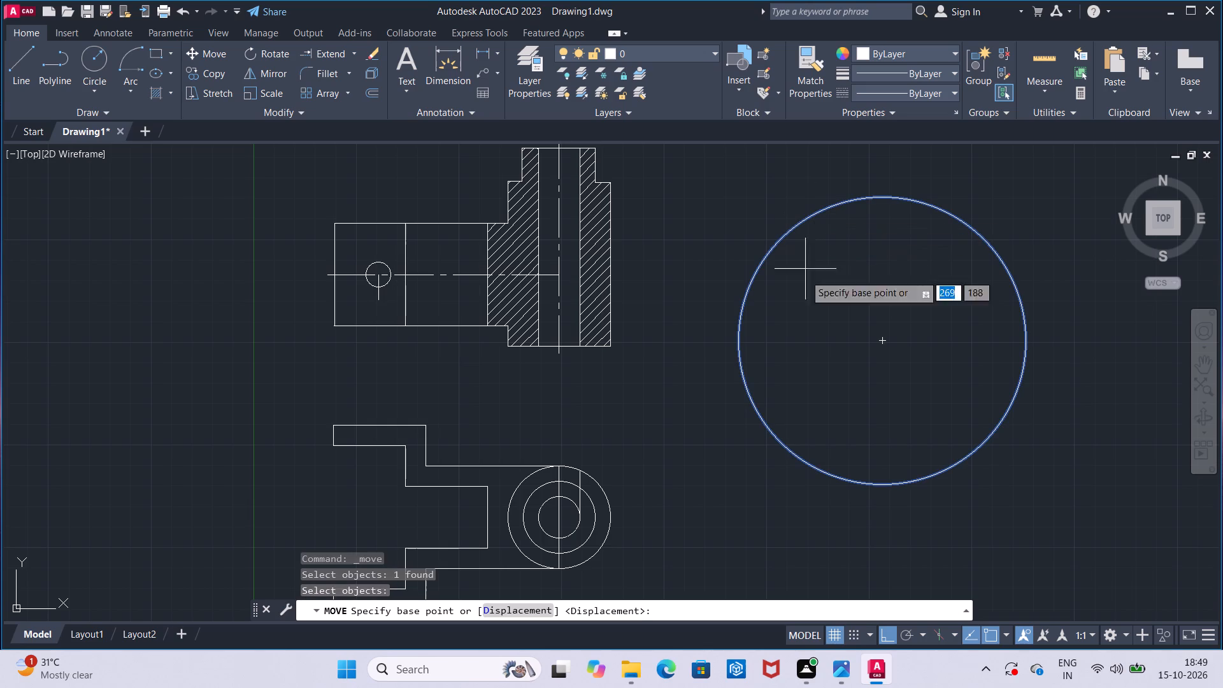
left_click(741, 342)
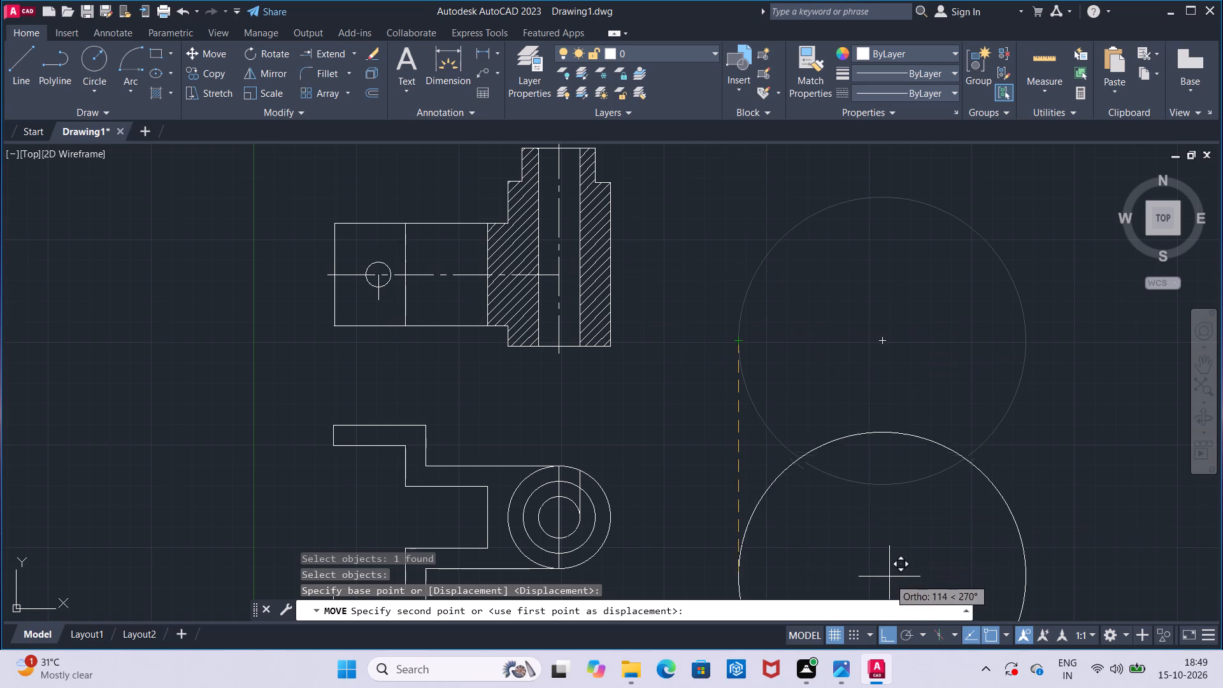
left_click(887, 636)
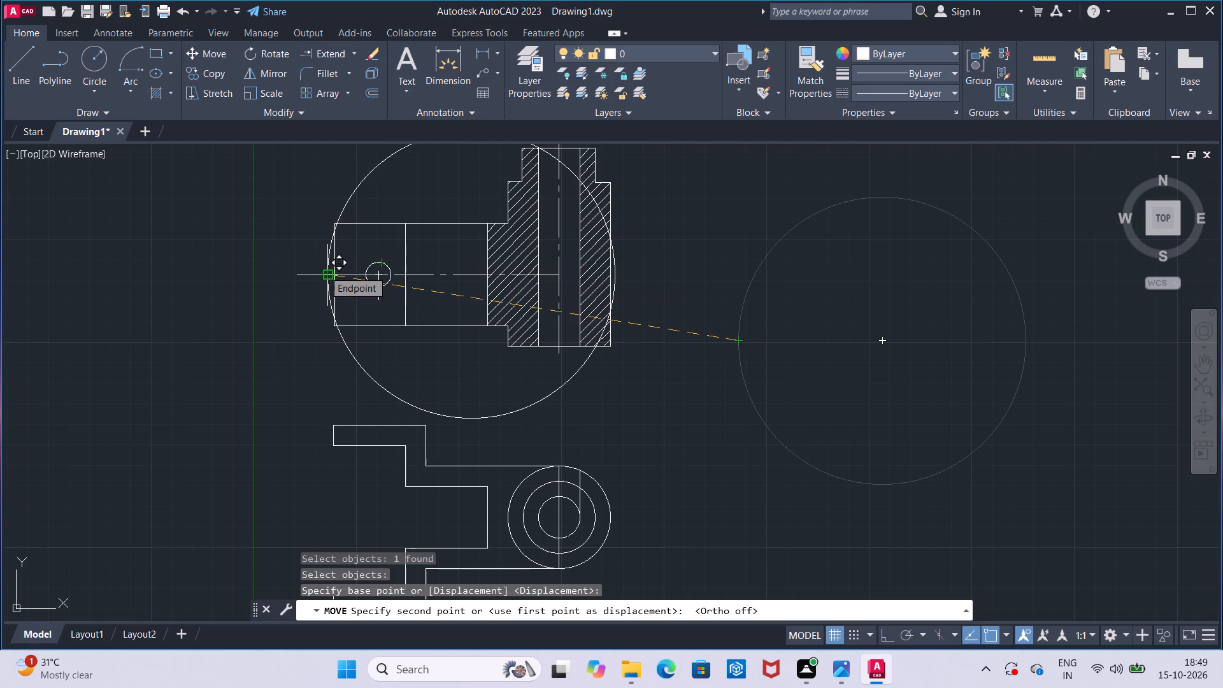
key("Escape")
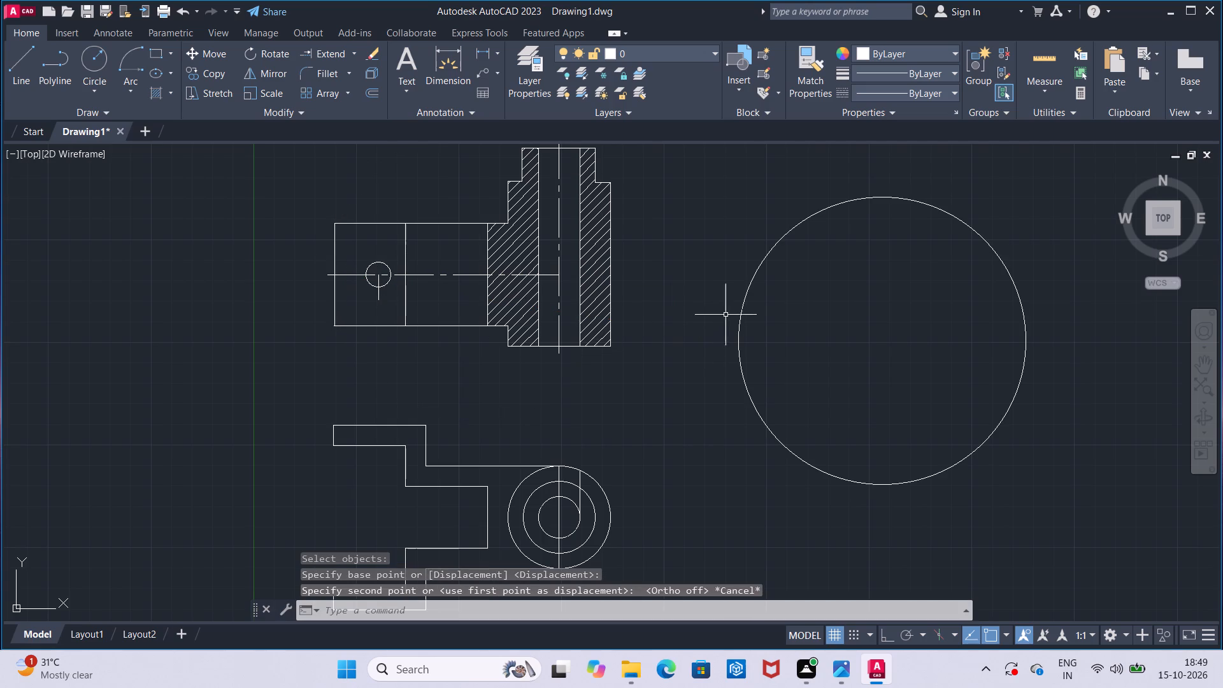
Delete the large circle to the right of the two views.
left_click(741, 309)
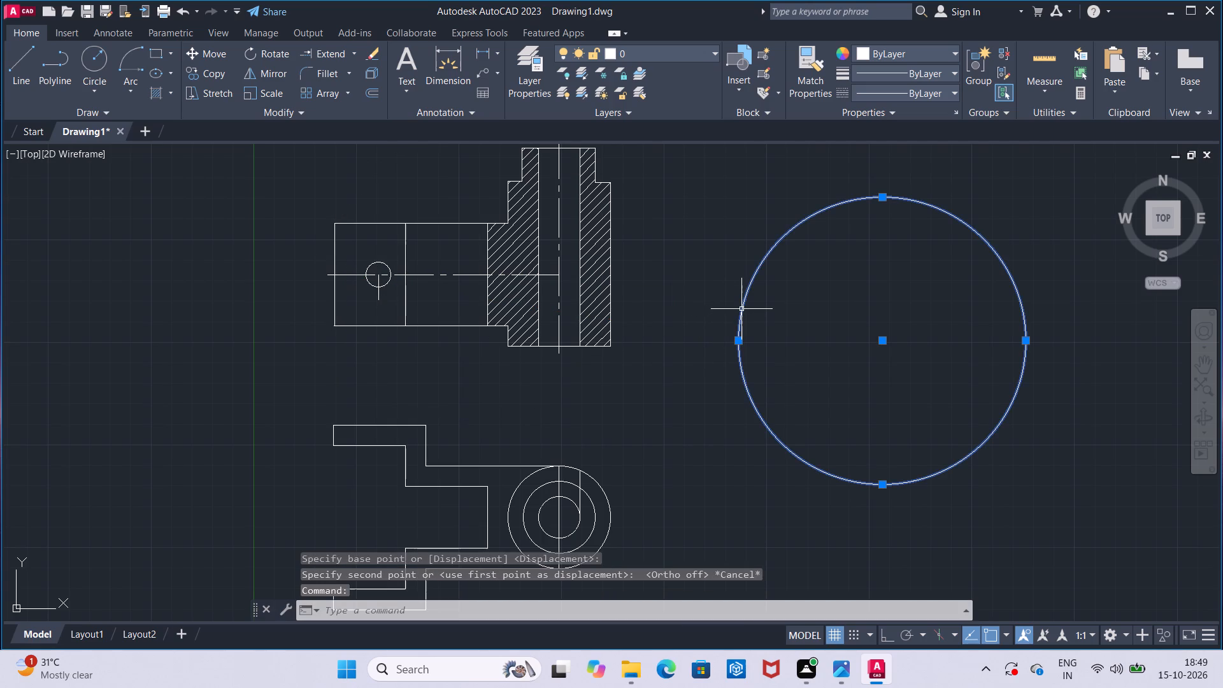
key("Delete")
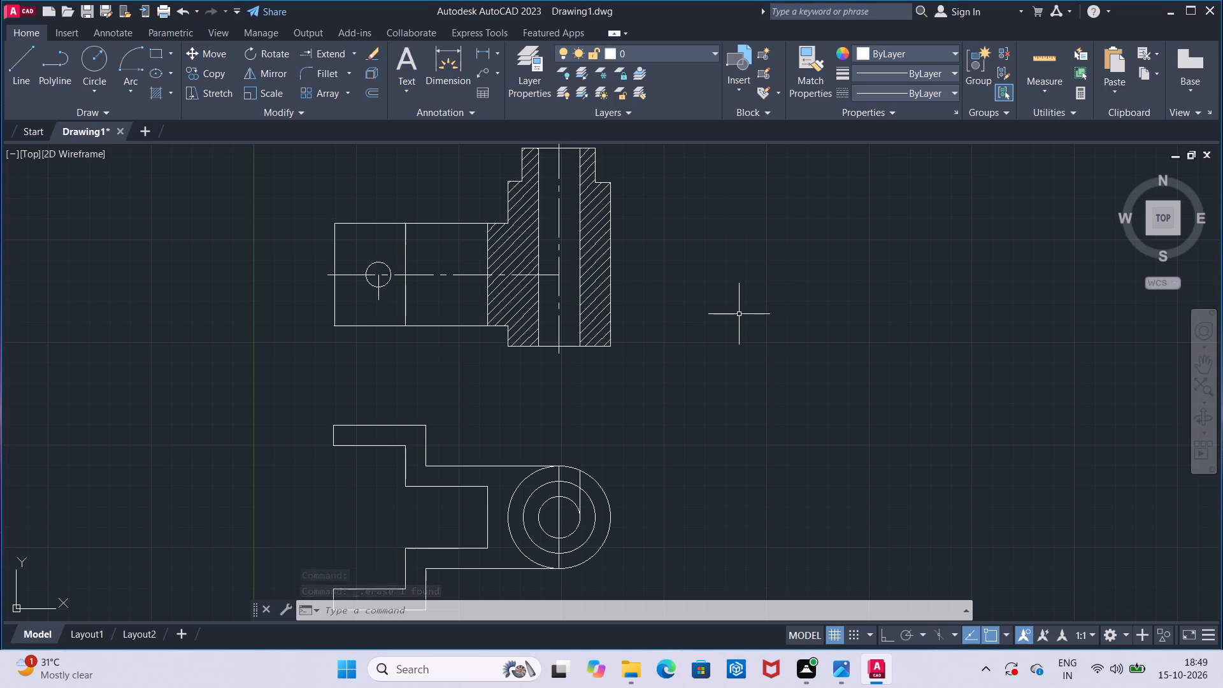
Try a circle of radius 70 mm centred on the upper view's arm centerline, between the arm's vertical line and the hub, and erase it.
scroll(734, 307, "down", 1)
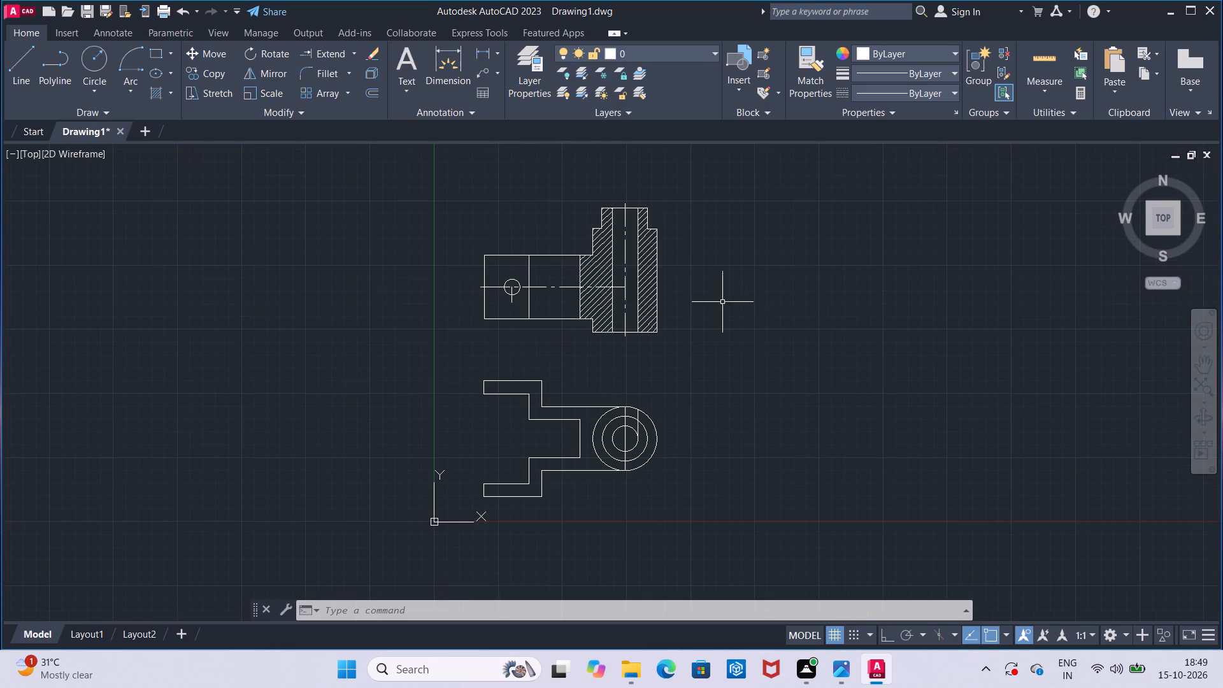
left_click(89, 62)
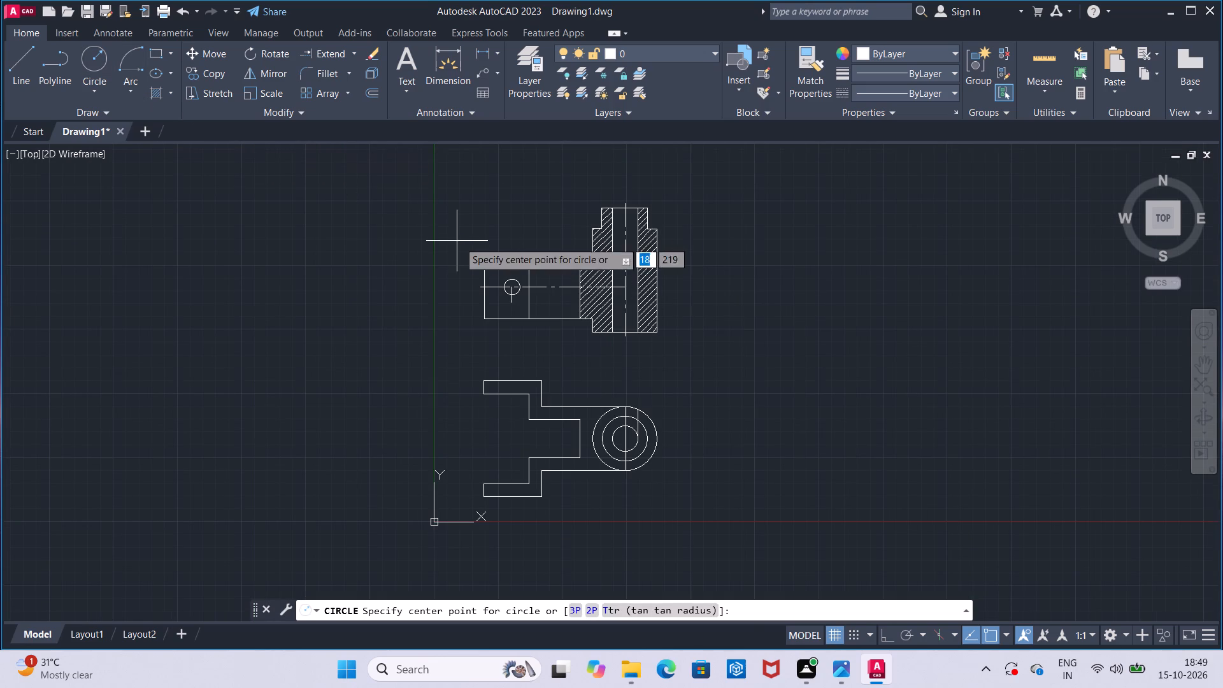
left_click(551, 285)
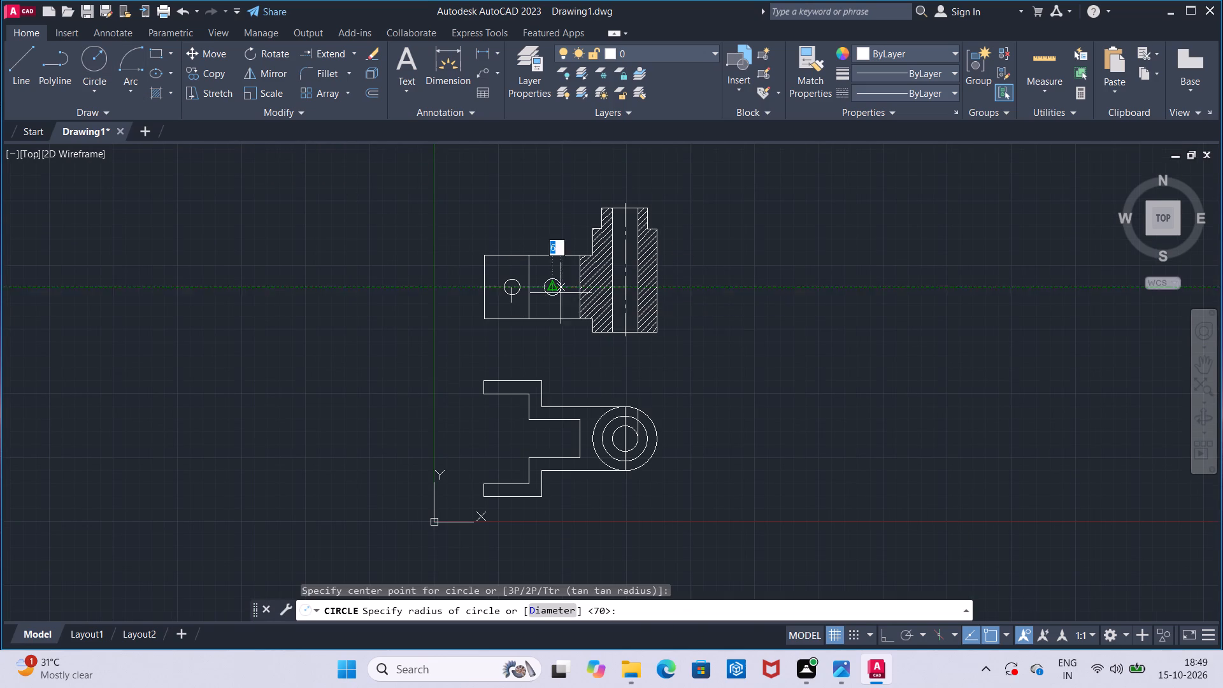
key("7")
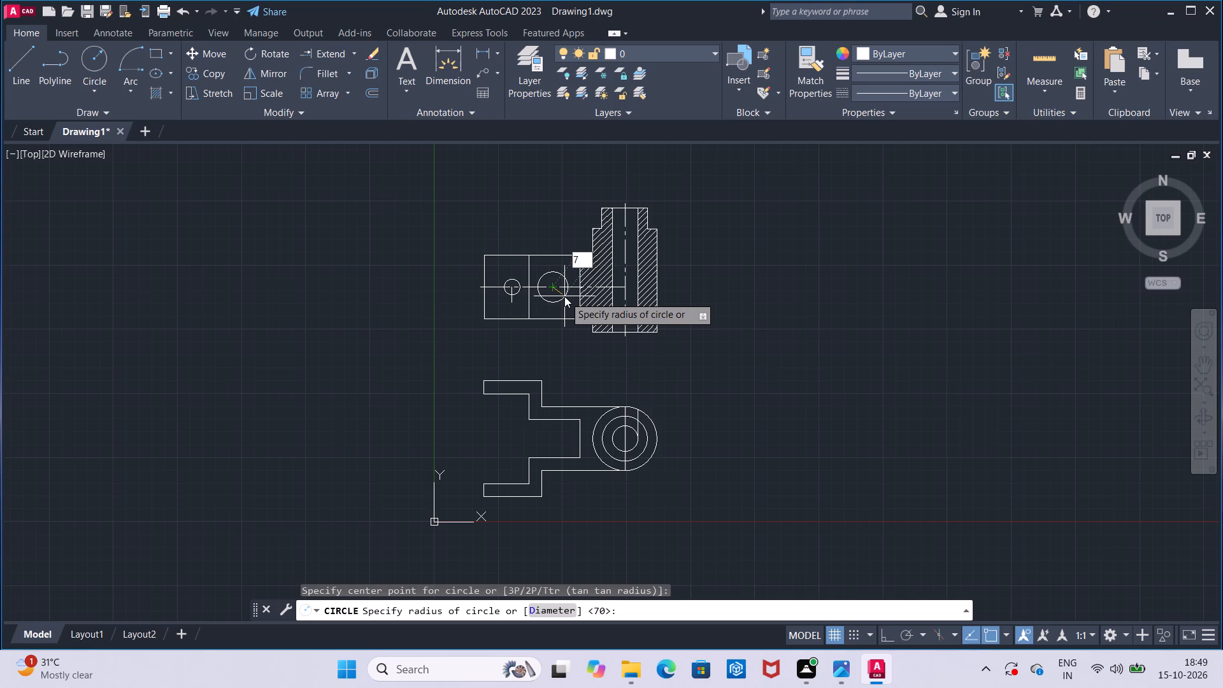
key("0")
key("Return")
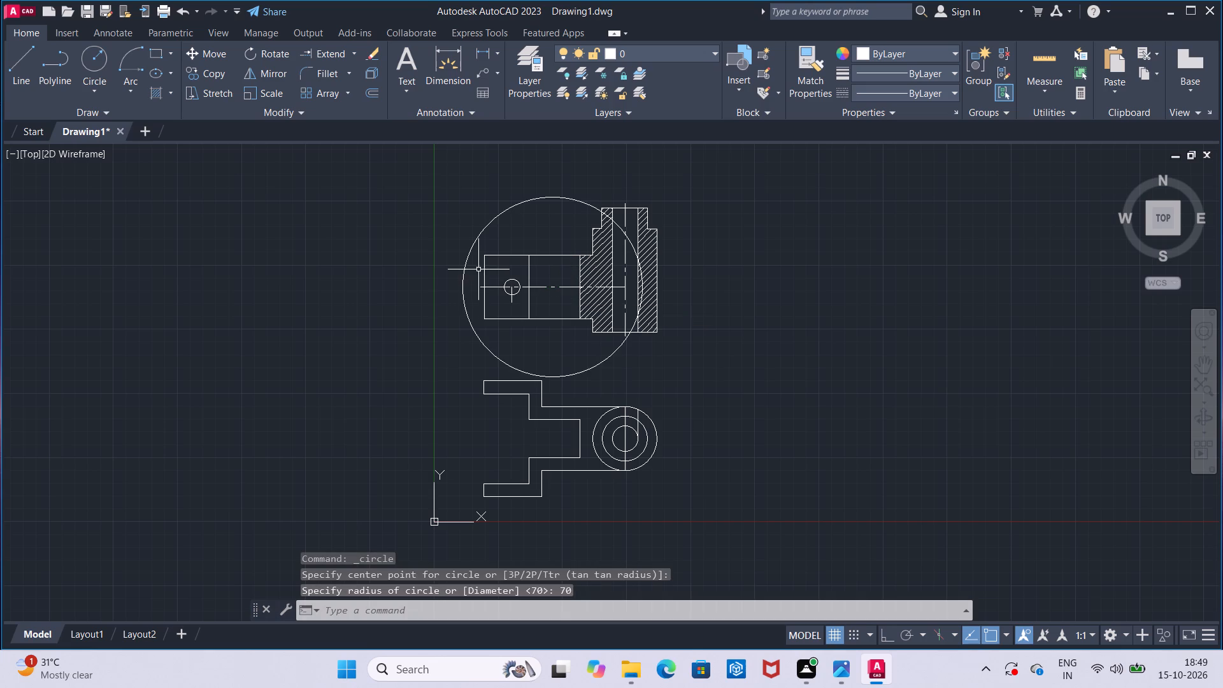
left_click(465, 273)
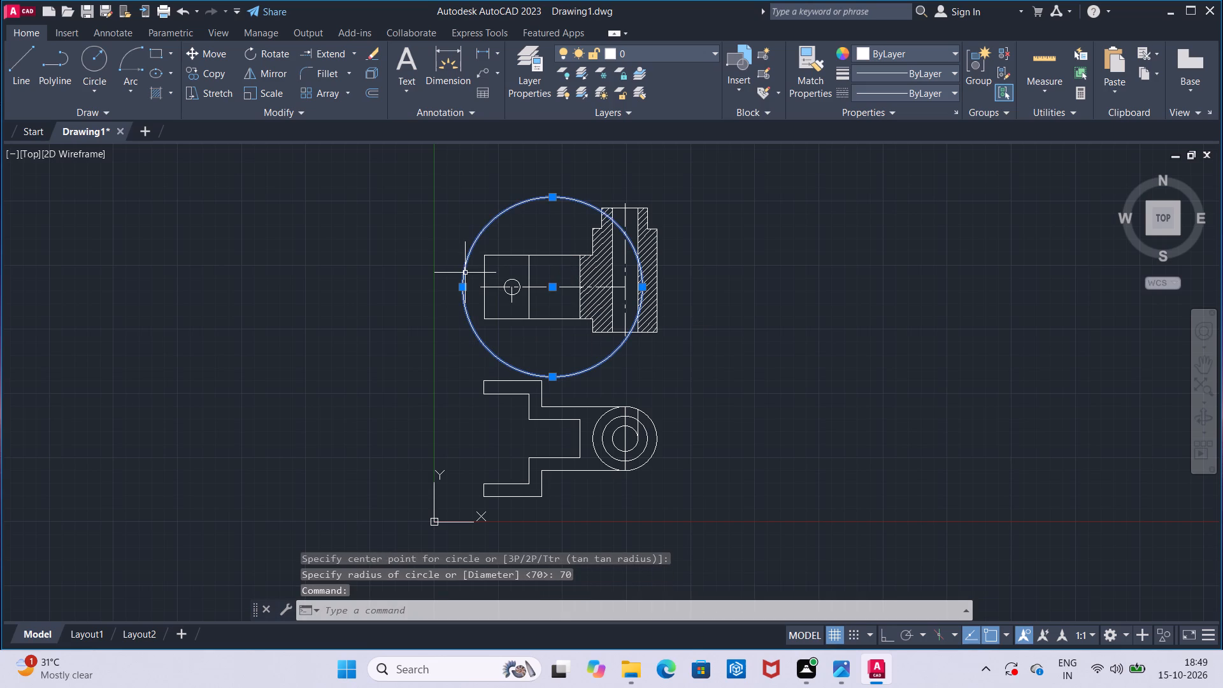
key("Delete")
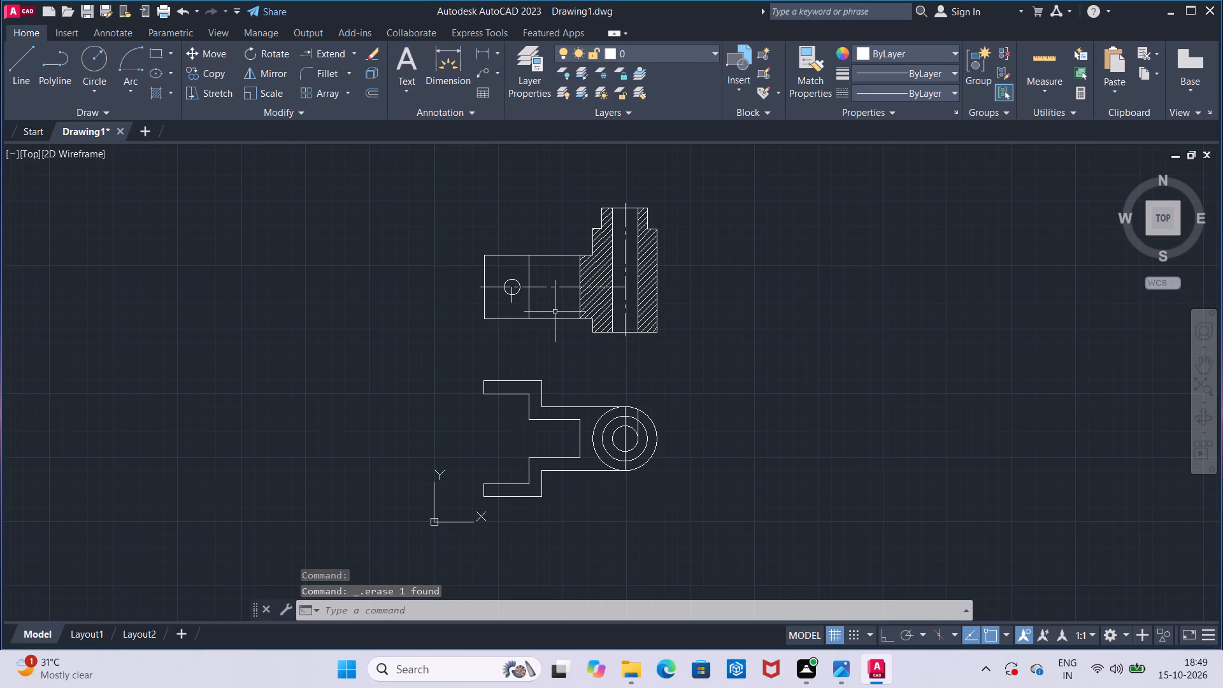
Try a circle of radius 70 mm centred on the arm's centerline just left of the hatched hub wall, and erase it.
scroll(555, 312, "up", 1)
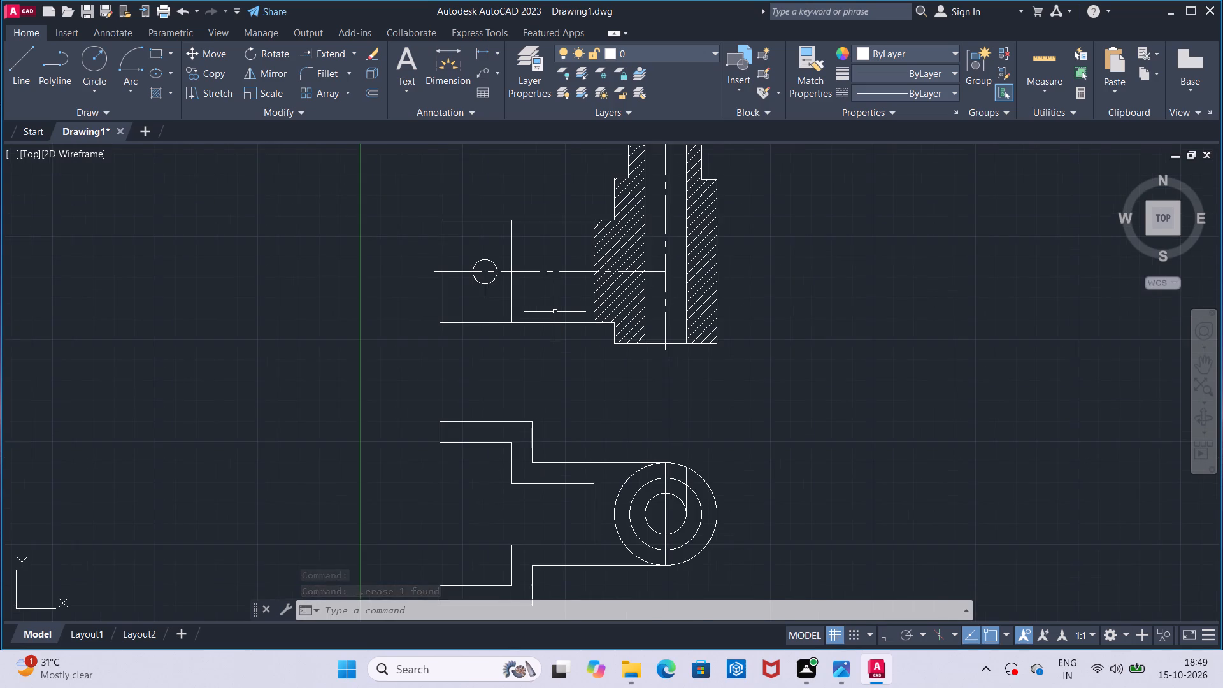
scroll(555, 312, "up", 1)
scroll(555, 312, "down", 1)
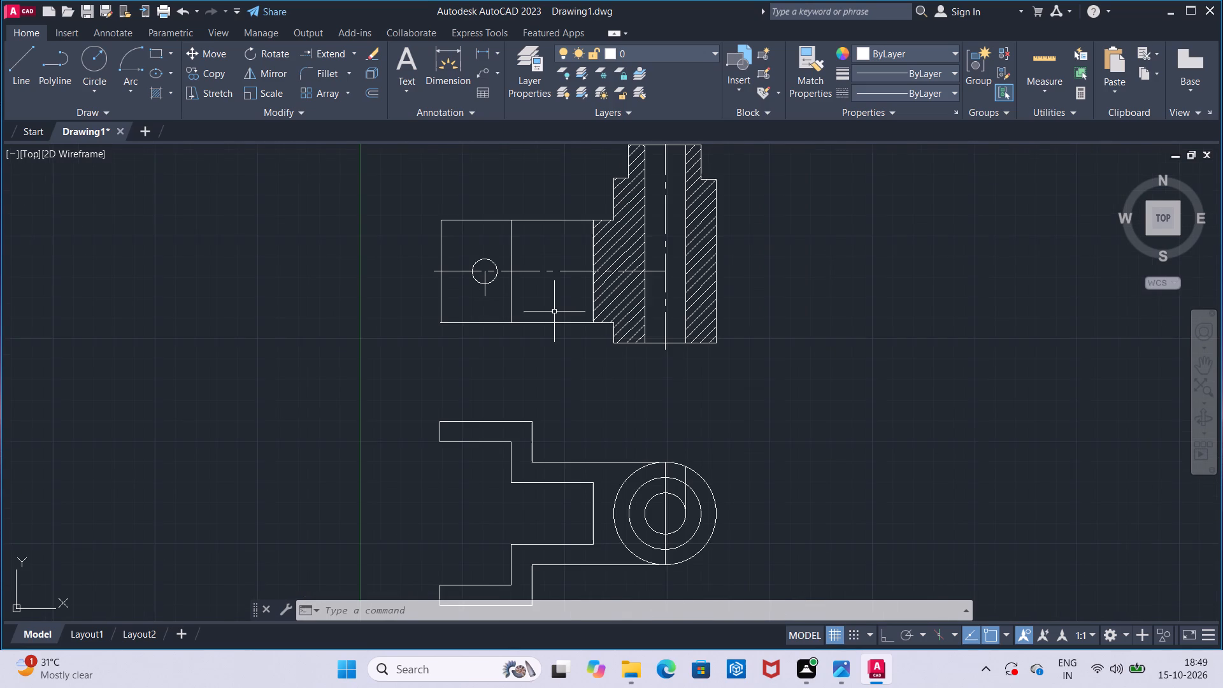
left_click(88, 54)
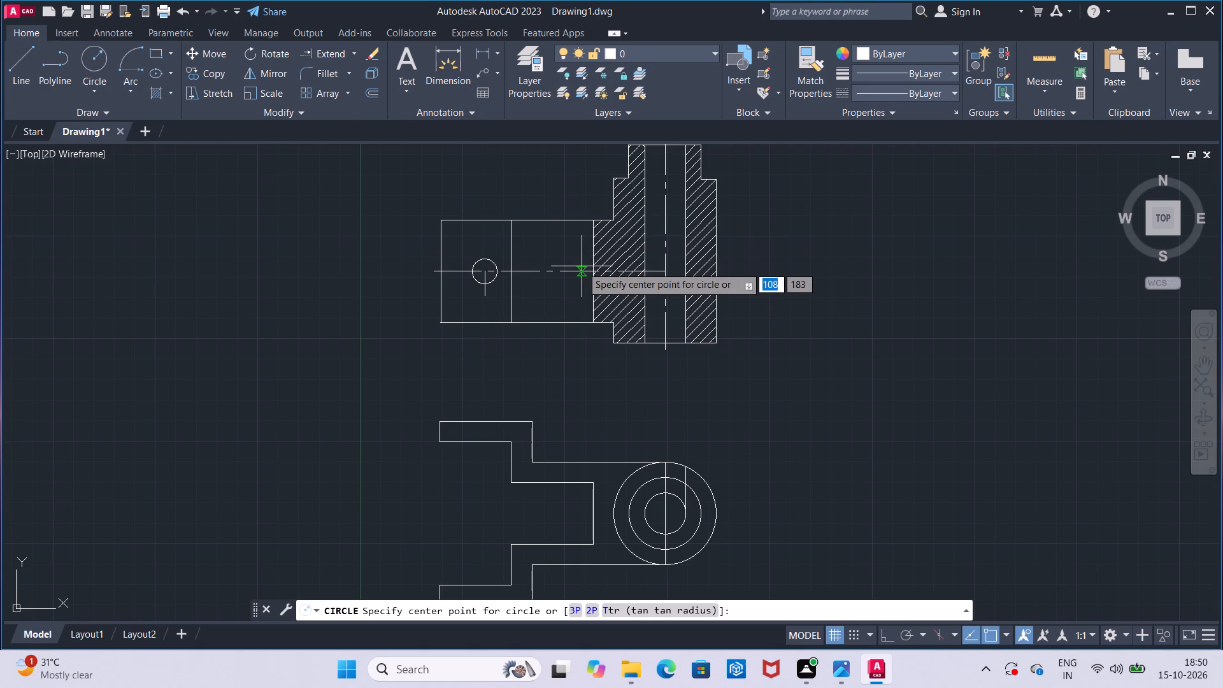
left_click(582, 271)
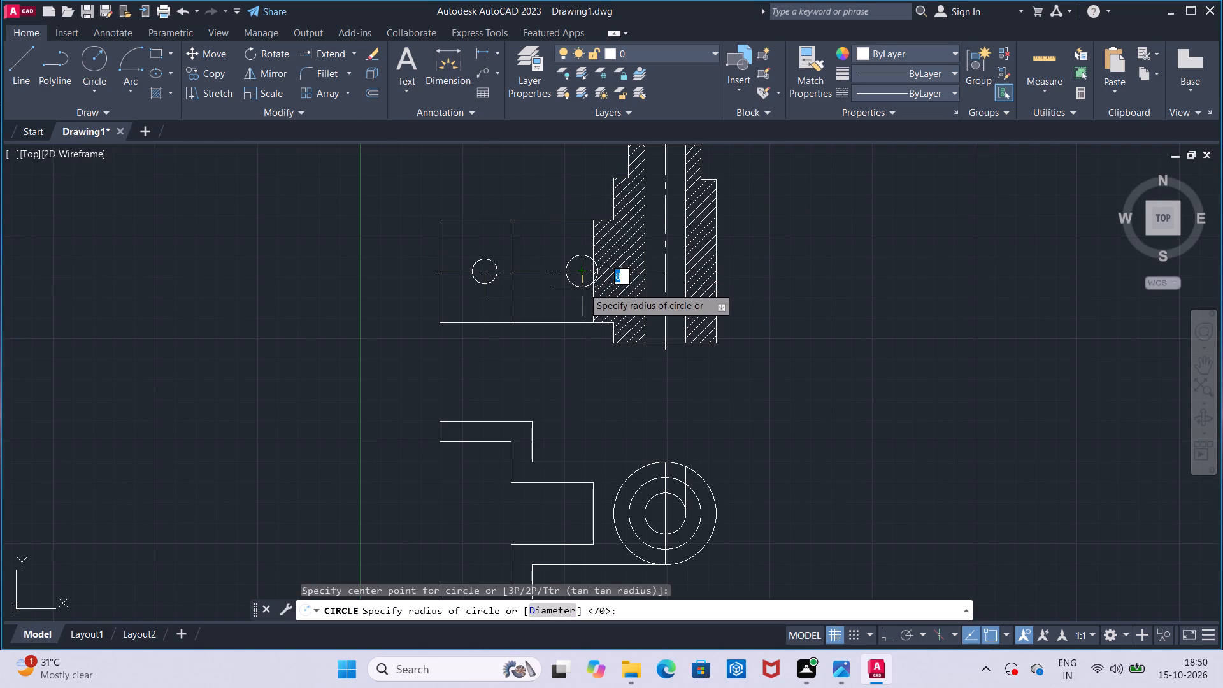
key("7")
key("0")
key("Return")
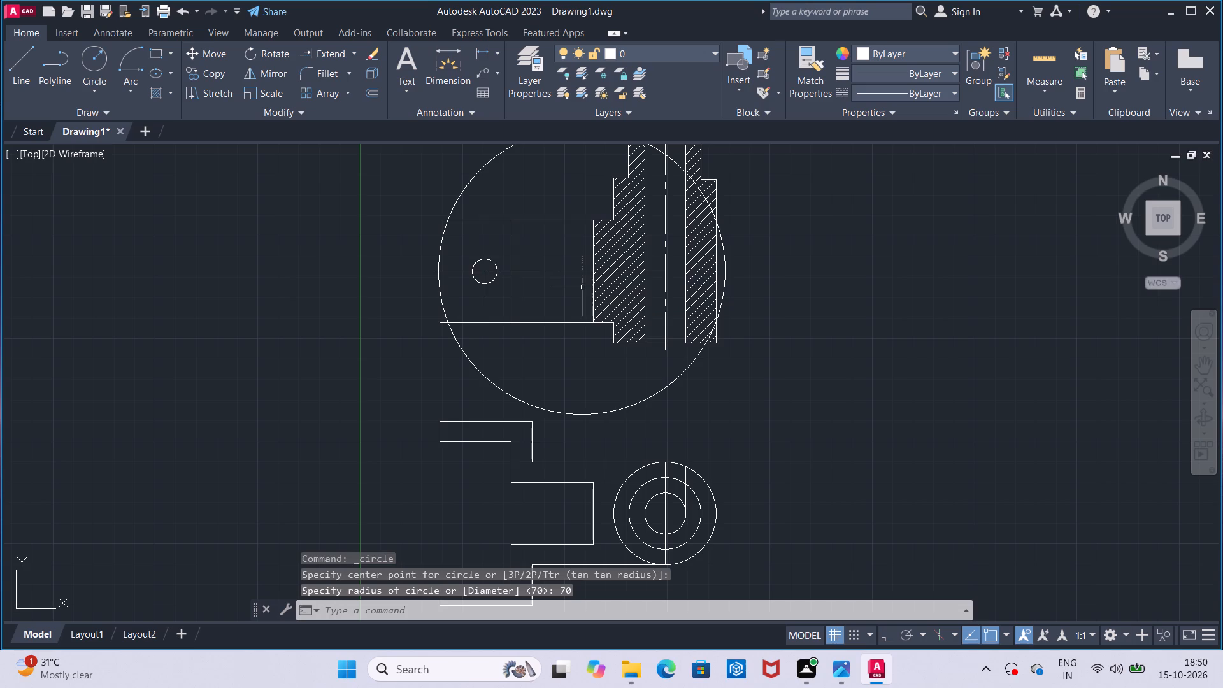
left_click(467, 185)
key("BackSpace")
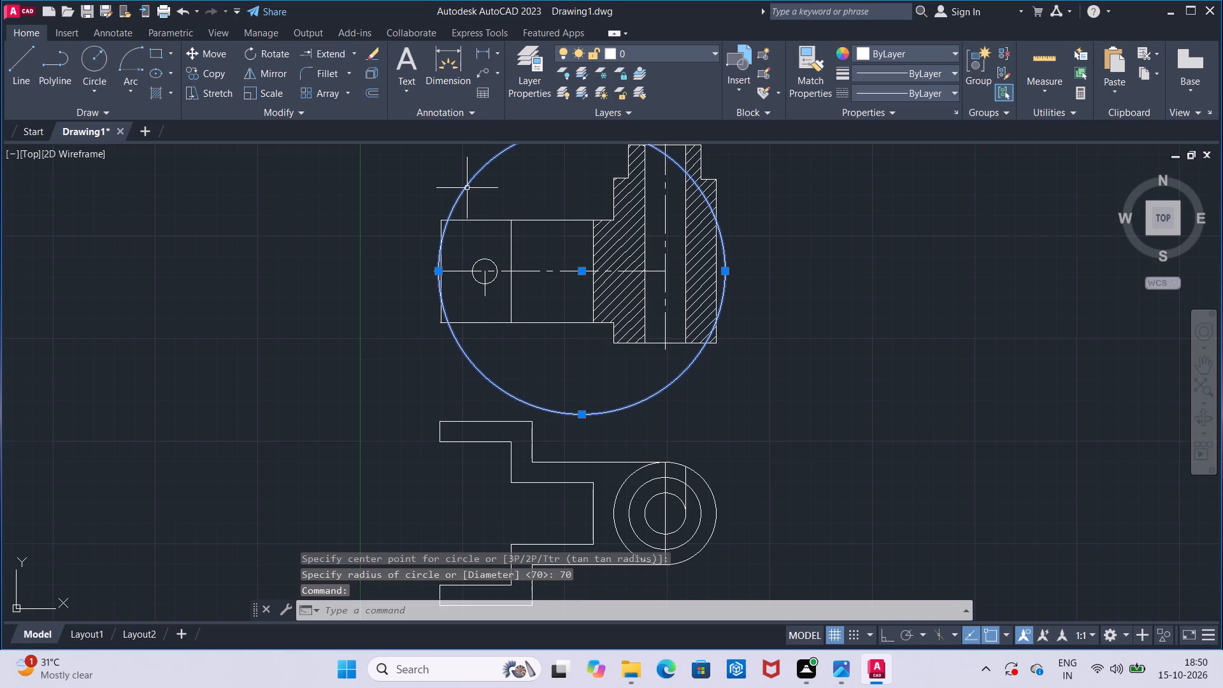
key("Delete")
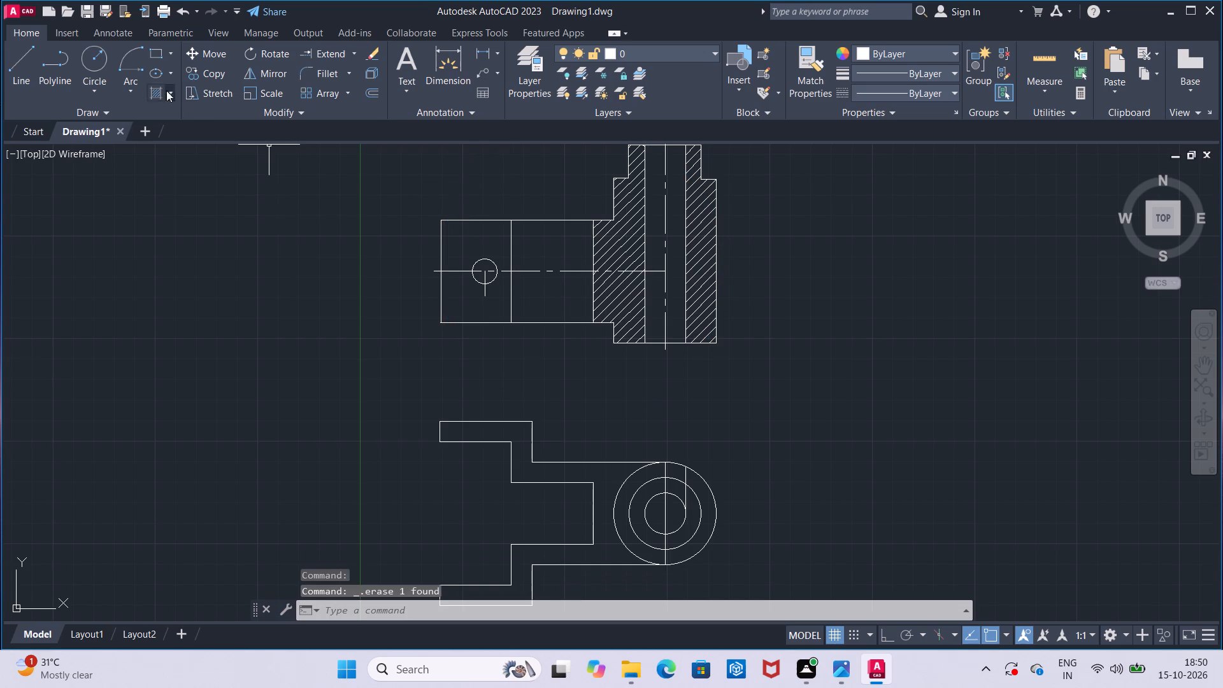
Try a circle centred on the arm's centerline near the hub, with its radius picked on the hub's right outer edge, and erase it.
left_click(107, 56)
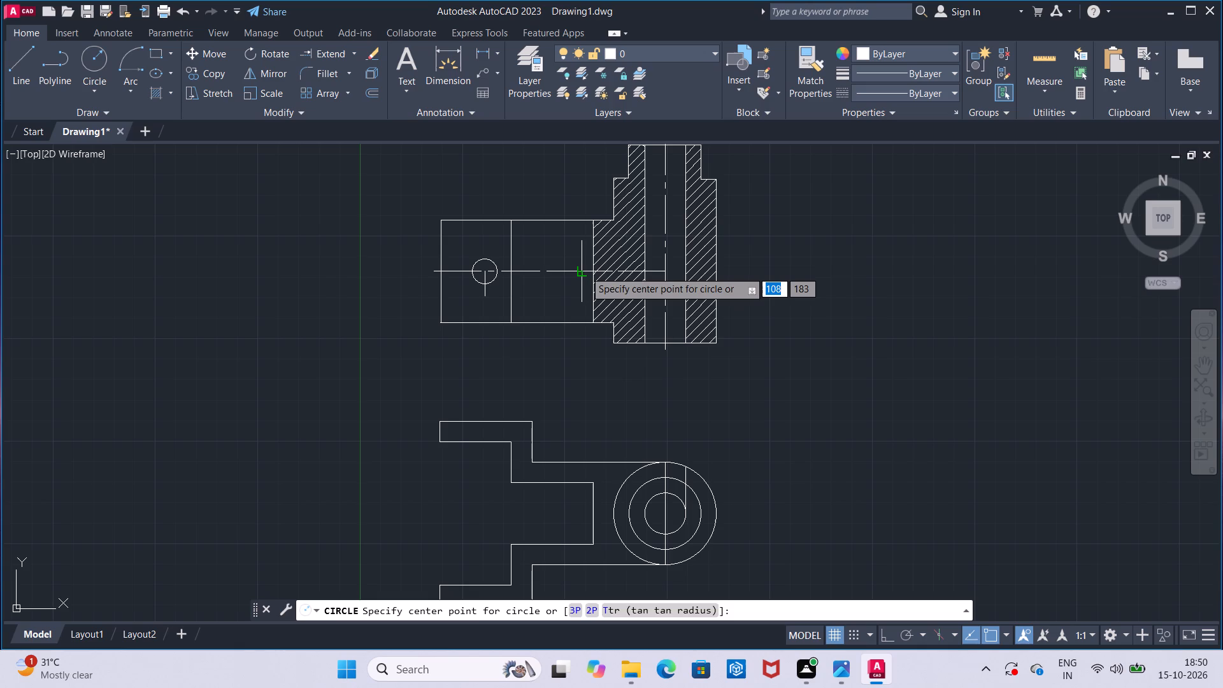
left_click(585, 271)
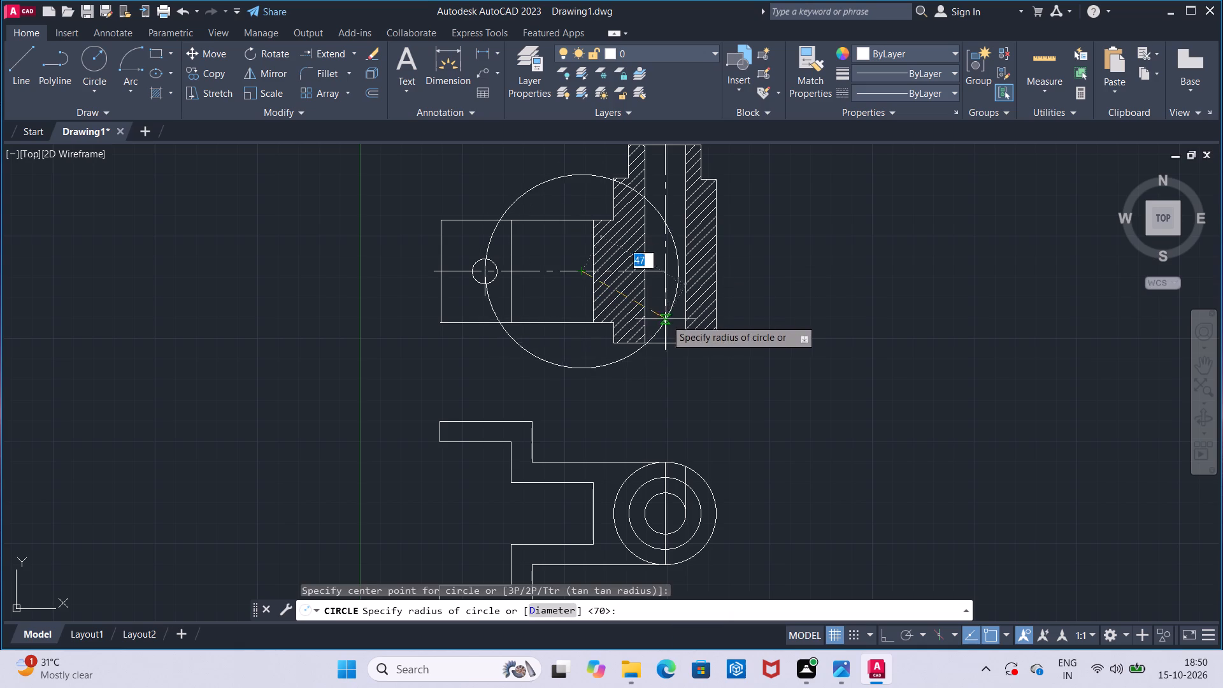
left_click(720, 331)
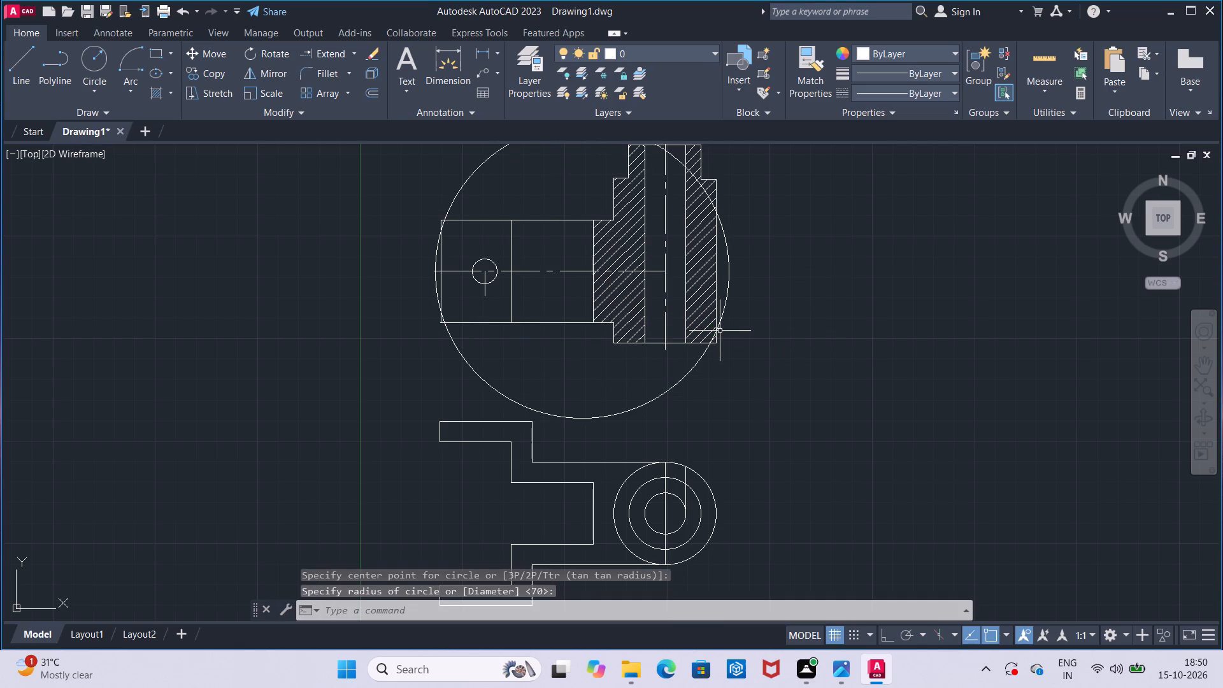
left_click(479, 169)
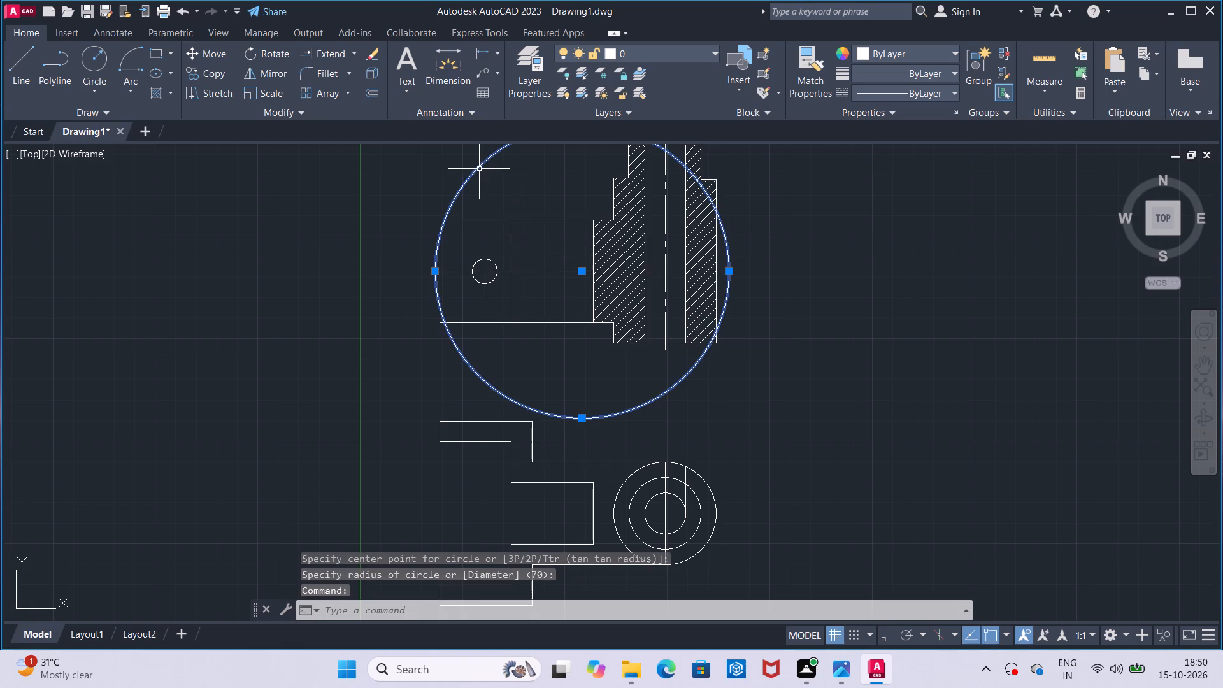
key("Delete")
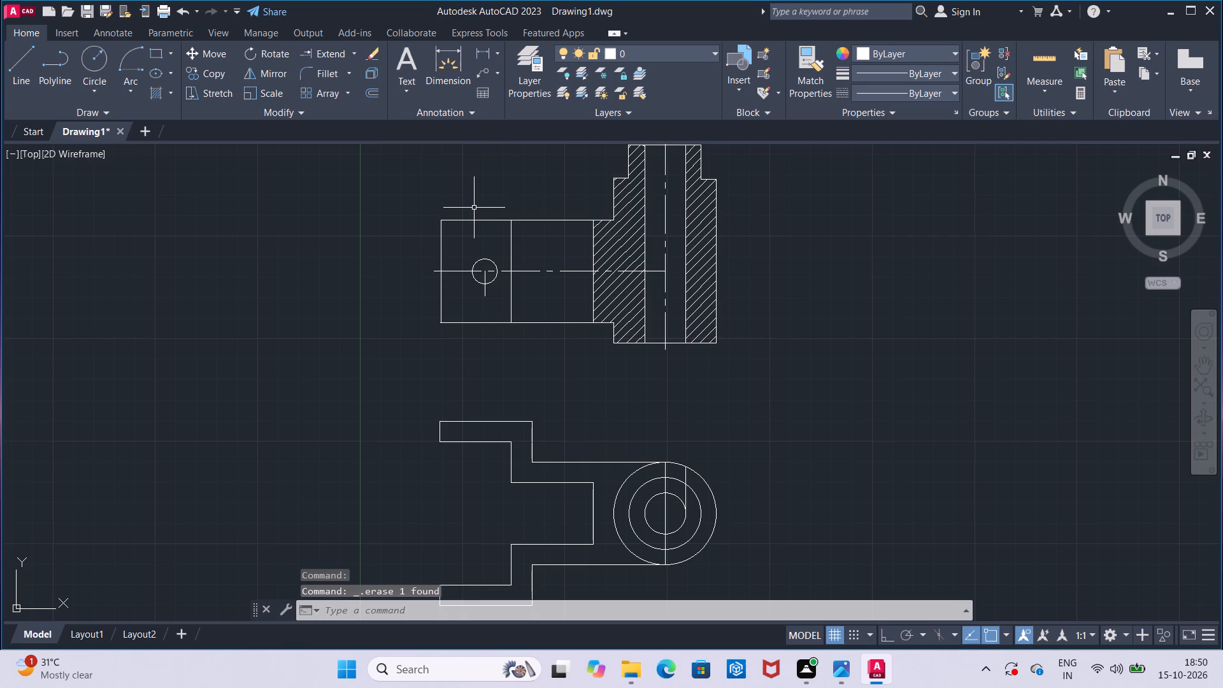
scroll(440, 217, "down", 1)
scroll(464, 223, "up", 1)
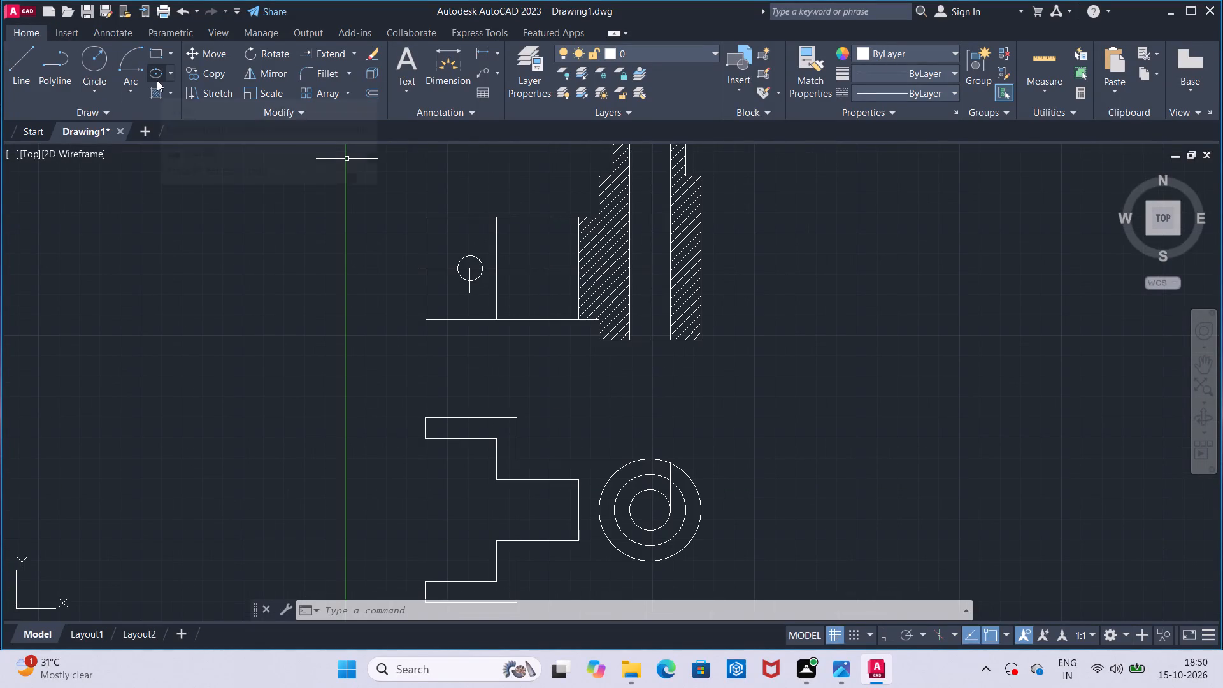
Draw a 70 mm radius arc bulging outward between the upper and lower corners of the upper view arm's free end.
left_click(136, 85)
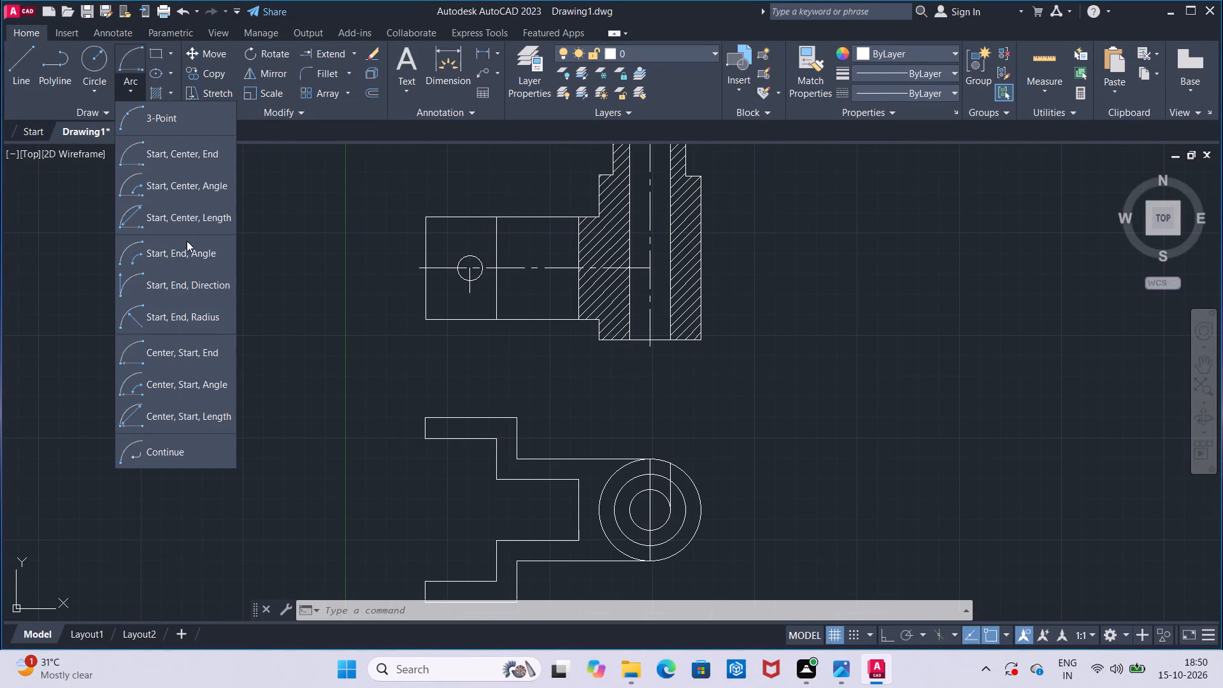
left_click(195, 316)
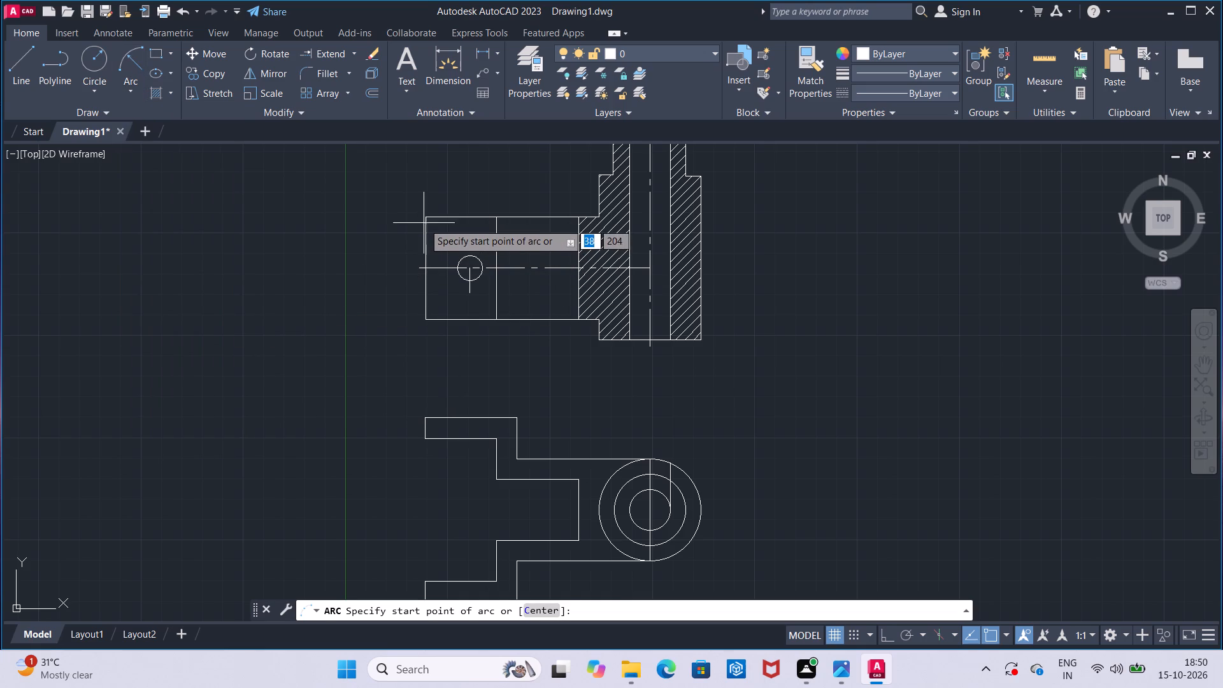
left_click(424, 220)
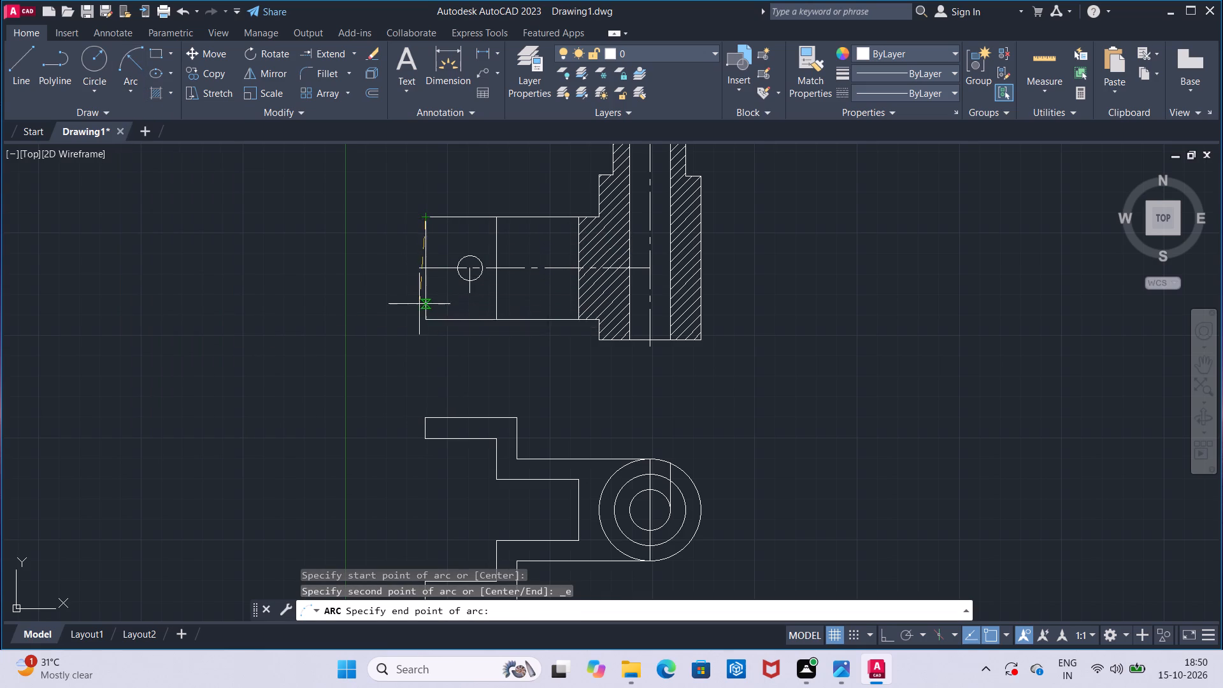
left_click(422, 315)
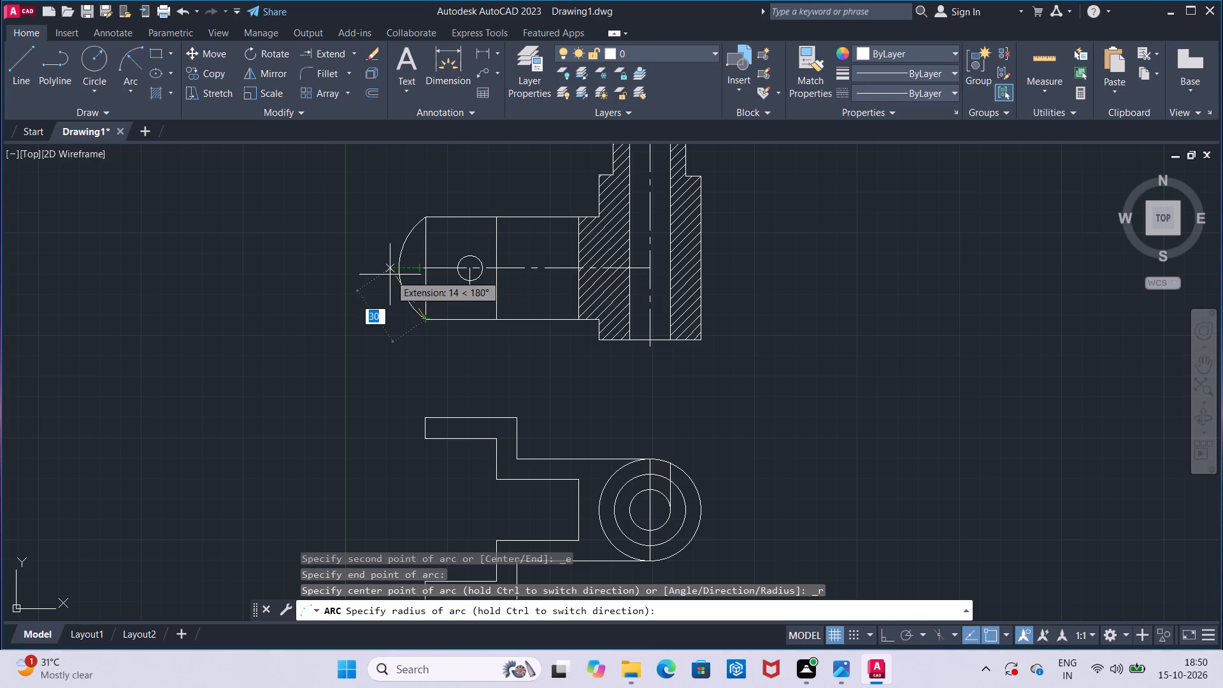
type("70")
key("Return")
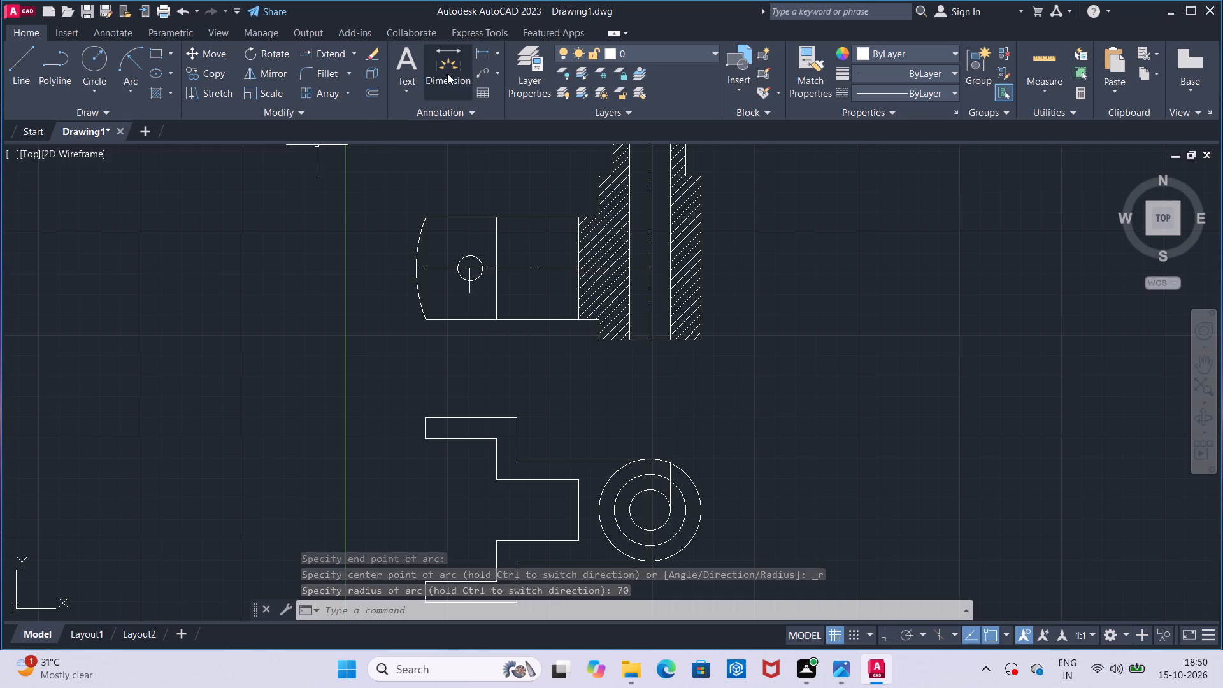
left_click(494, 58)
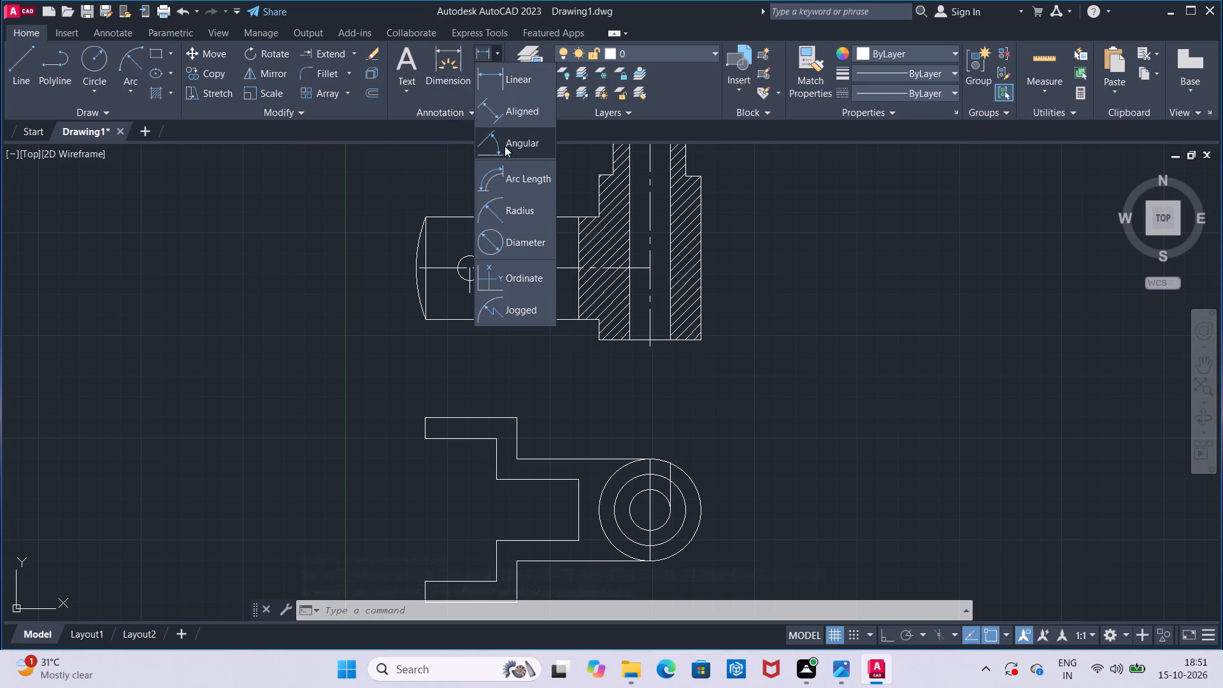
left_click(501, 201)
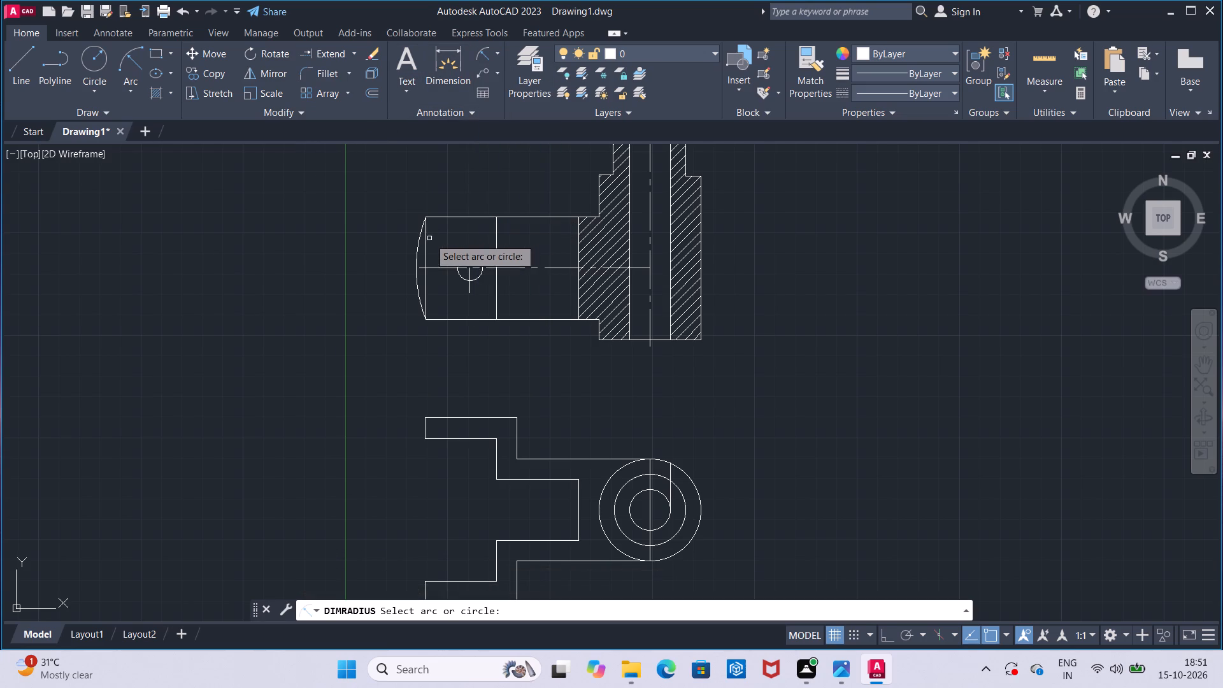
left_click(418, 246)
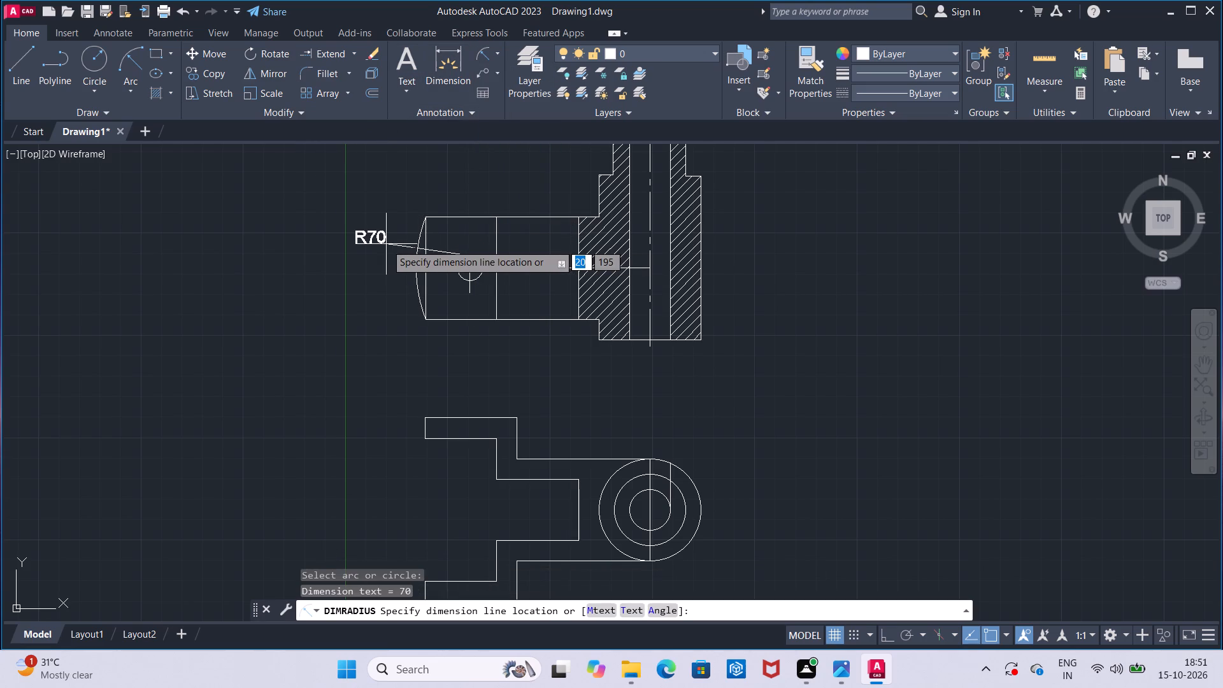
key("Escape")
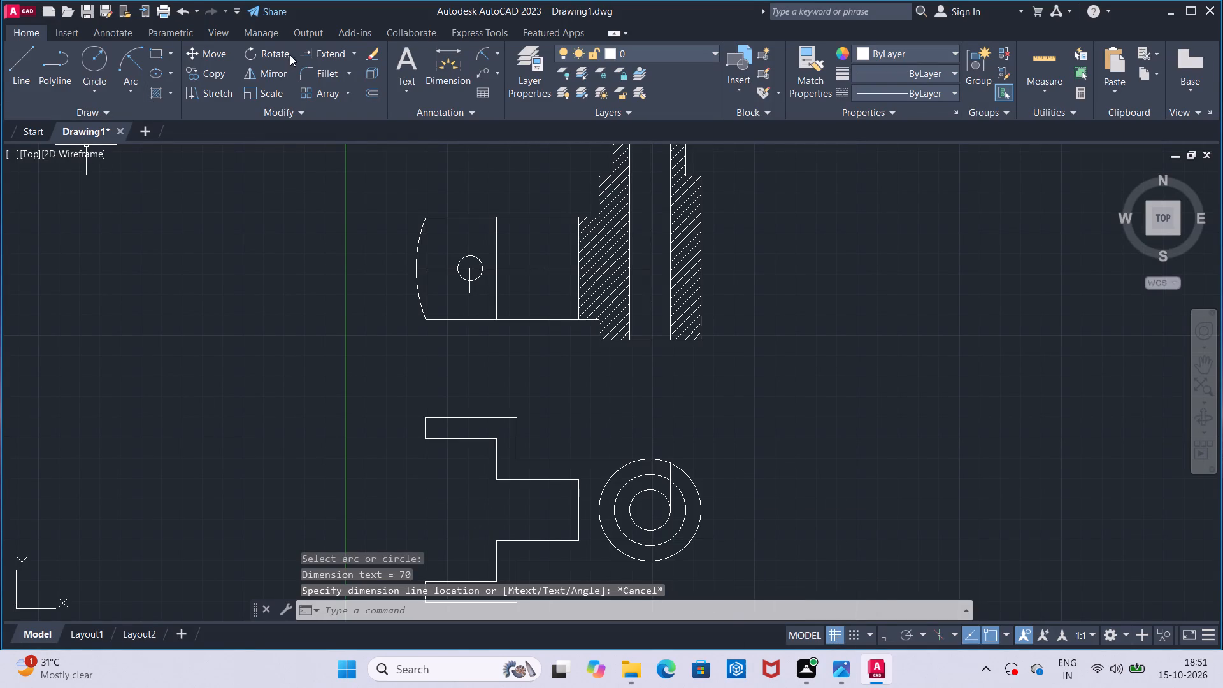
Trim away both halves of the straight vertical edge behind the new arc at the arm's free end.
left_click(356, 54)
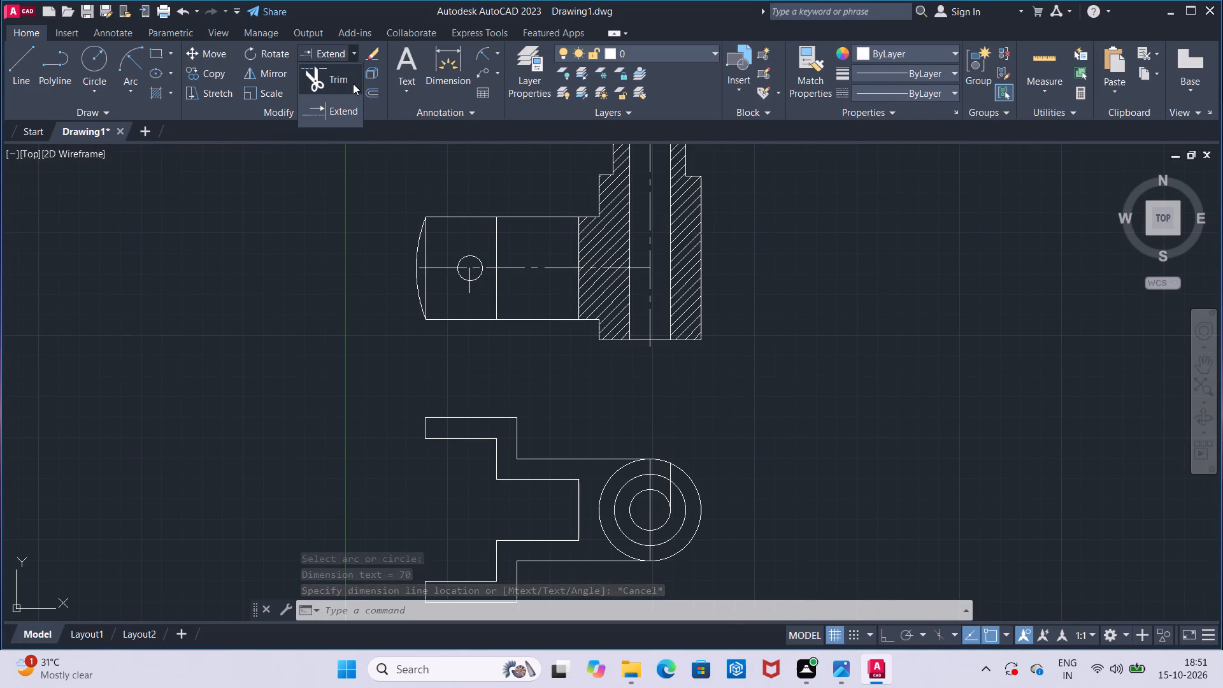
left_click(352, 82)
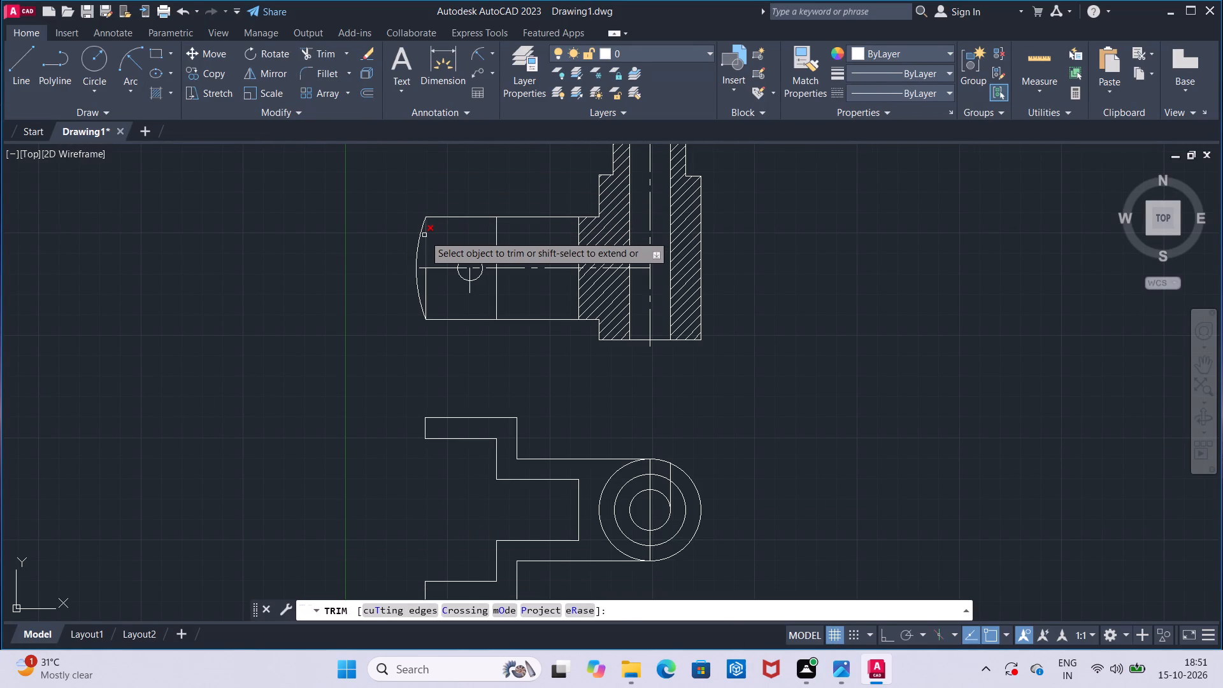
left_click(424, 235)
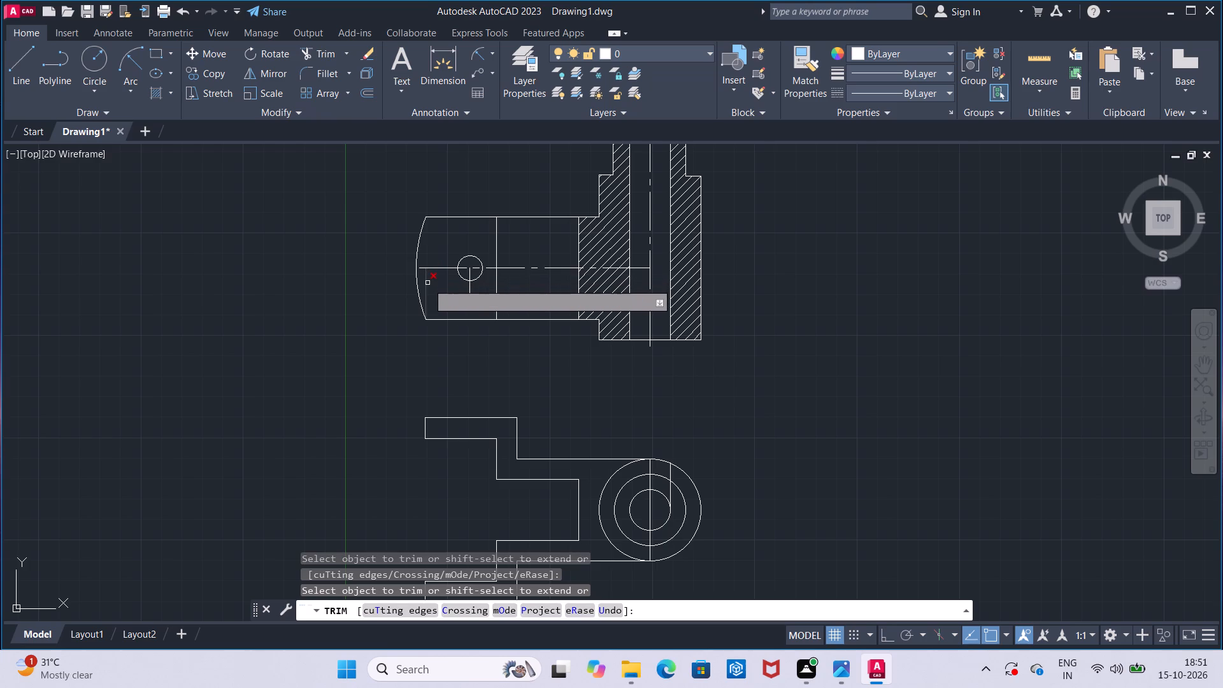
left_click(427, 283)
scroll(411, 269, "down", 1)
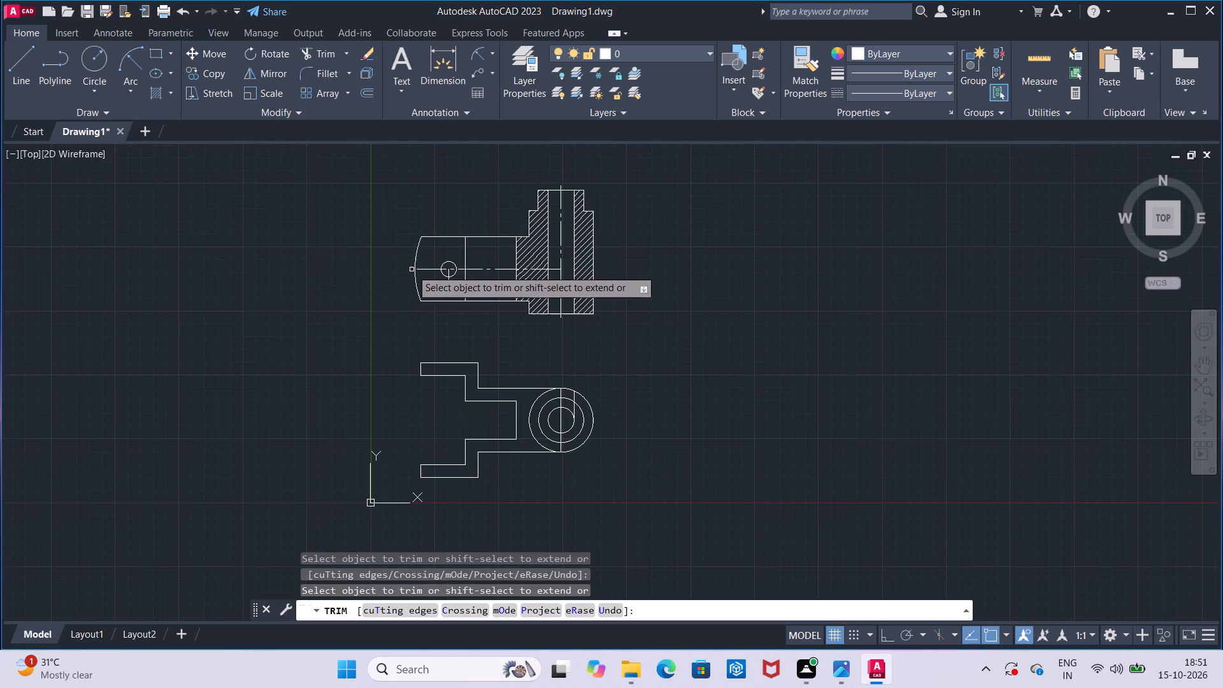
key("Escape")
Select all the geometry of both views and join it.
scroll(397, 255, "down", 1)
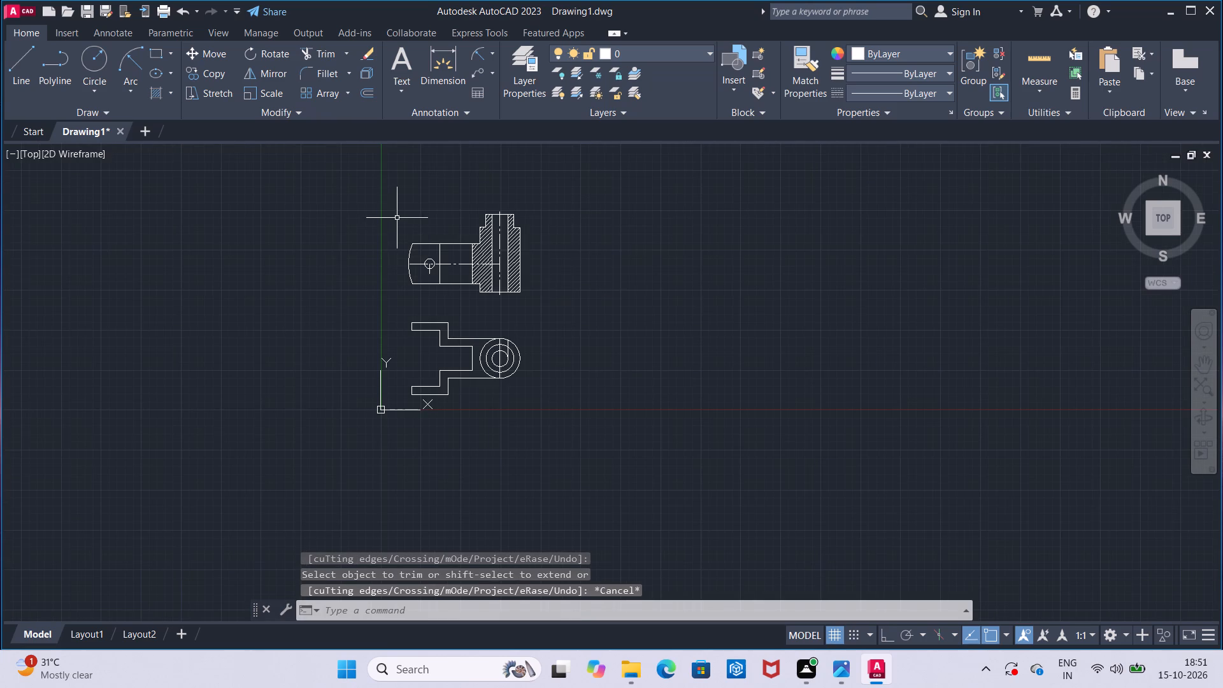
left_click(394, 184)
left_click(569, 400)
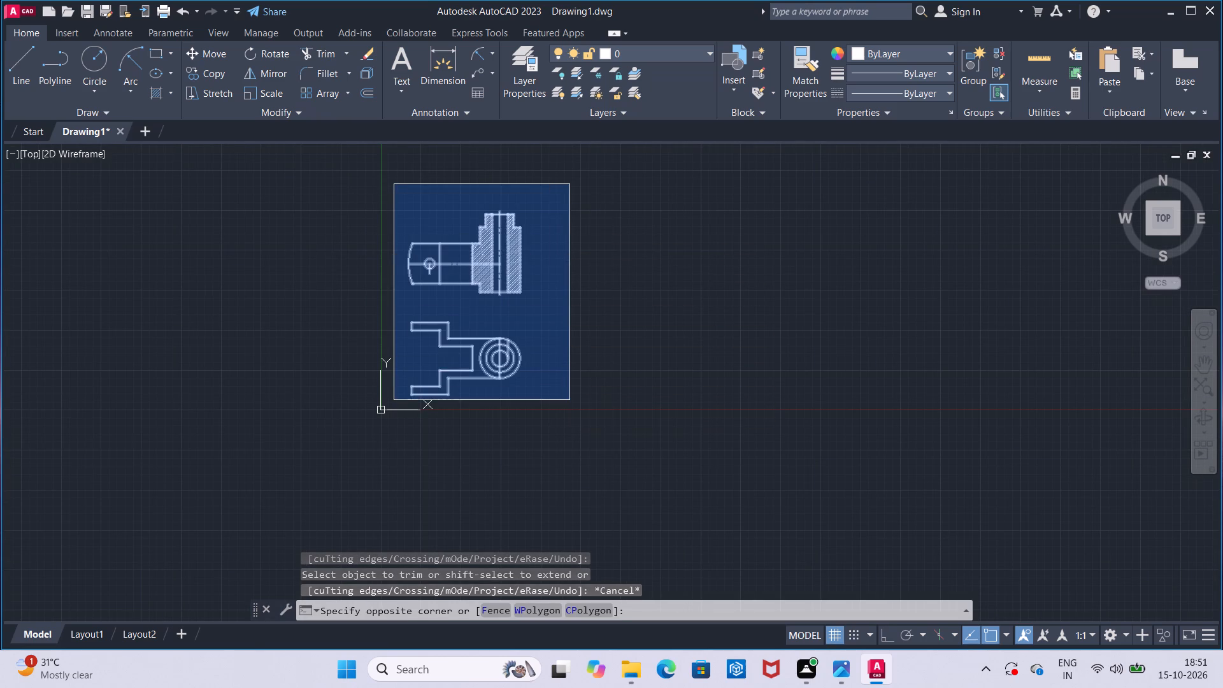
type("jooi")
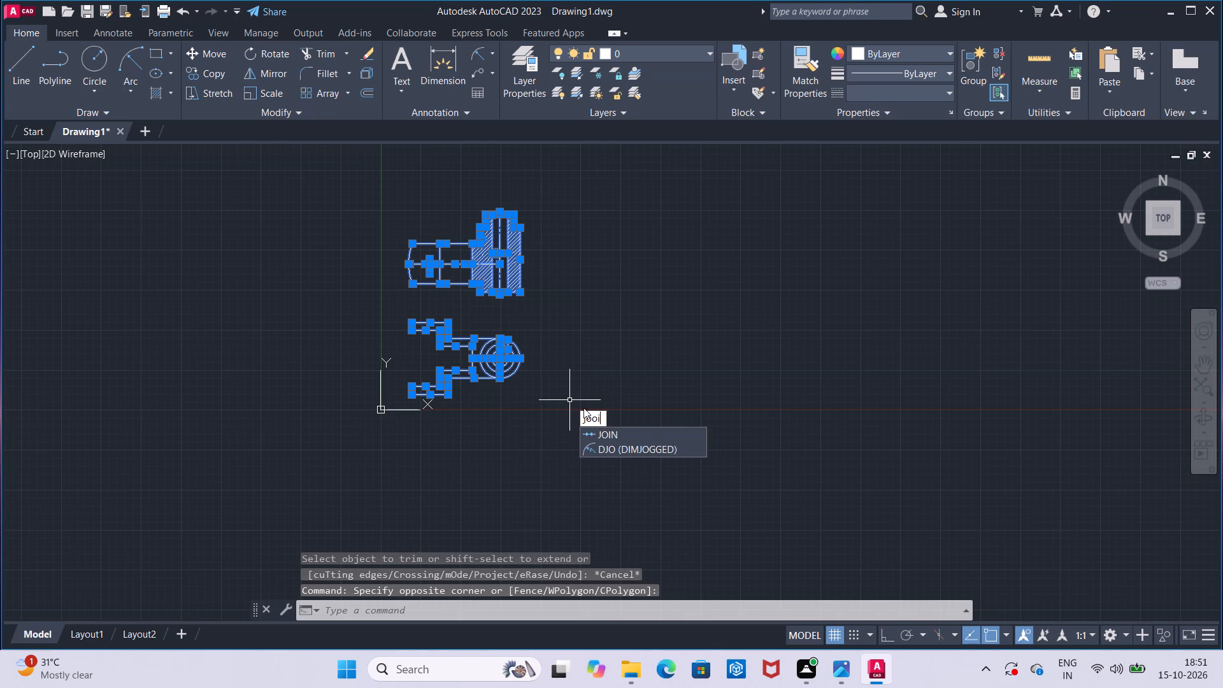
left_click(607, 429)
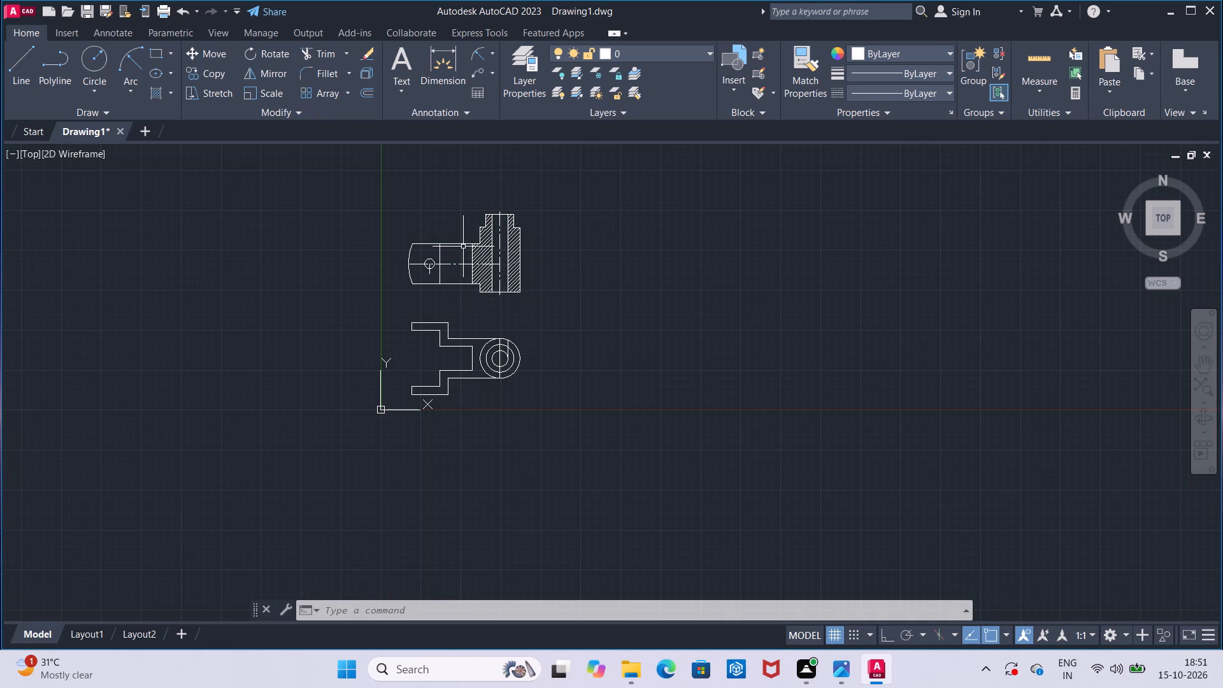
Add a diameter dimension to the small hole in the upper view's arm, placed outside the arm's curved end.
scroll(464, 247, "up", 1)
middle_click_drag(464, 247, 466, 258)
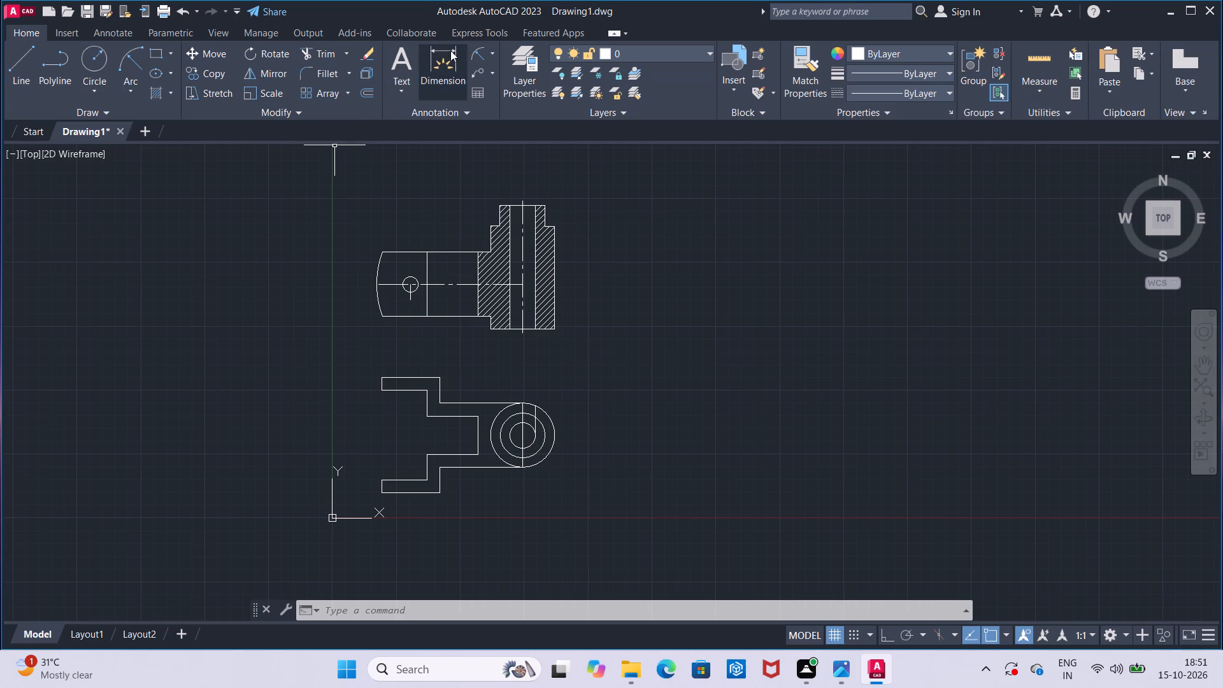
left_click(477, 54)
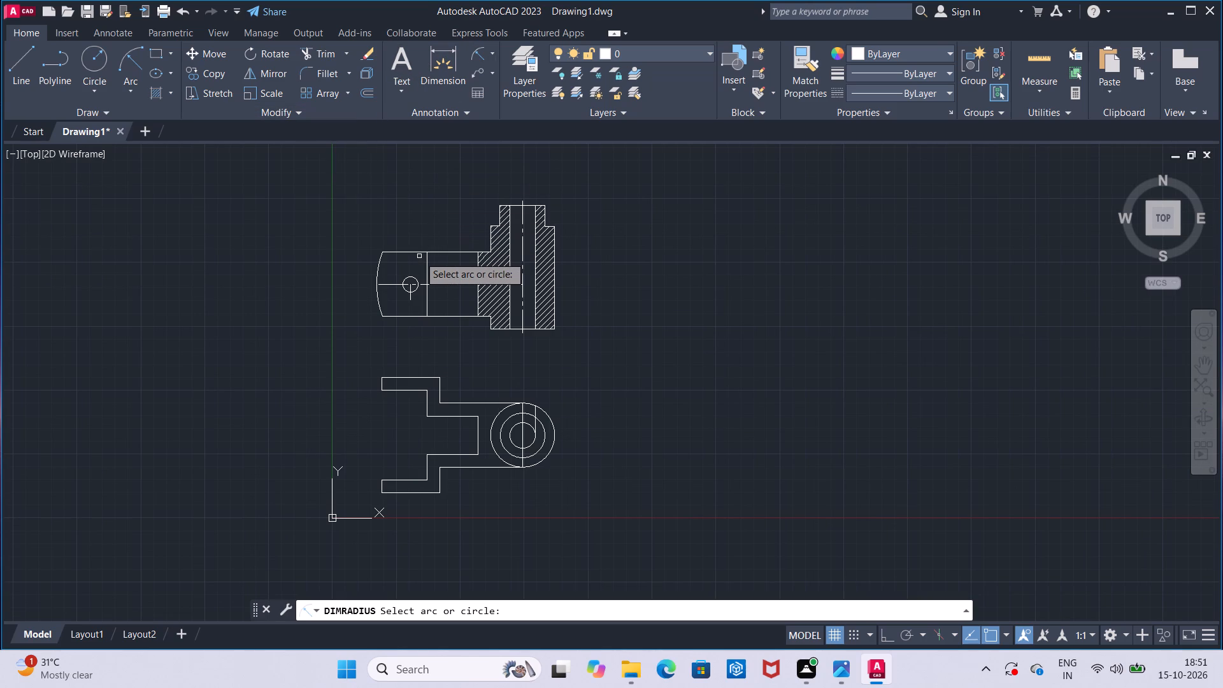
left_click(492, 56)
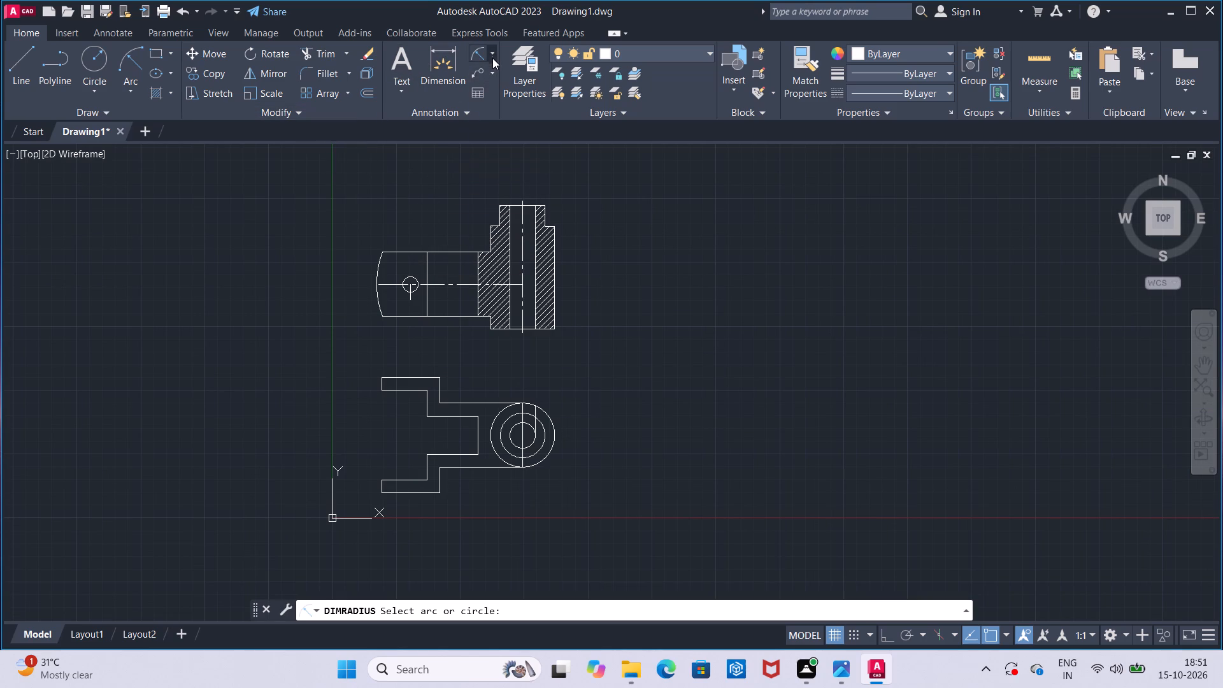
left_click(490, 228)
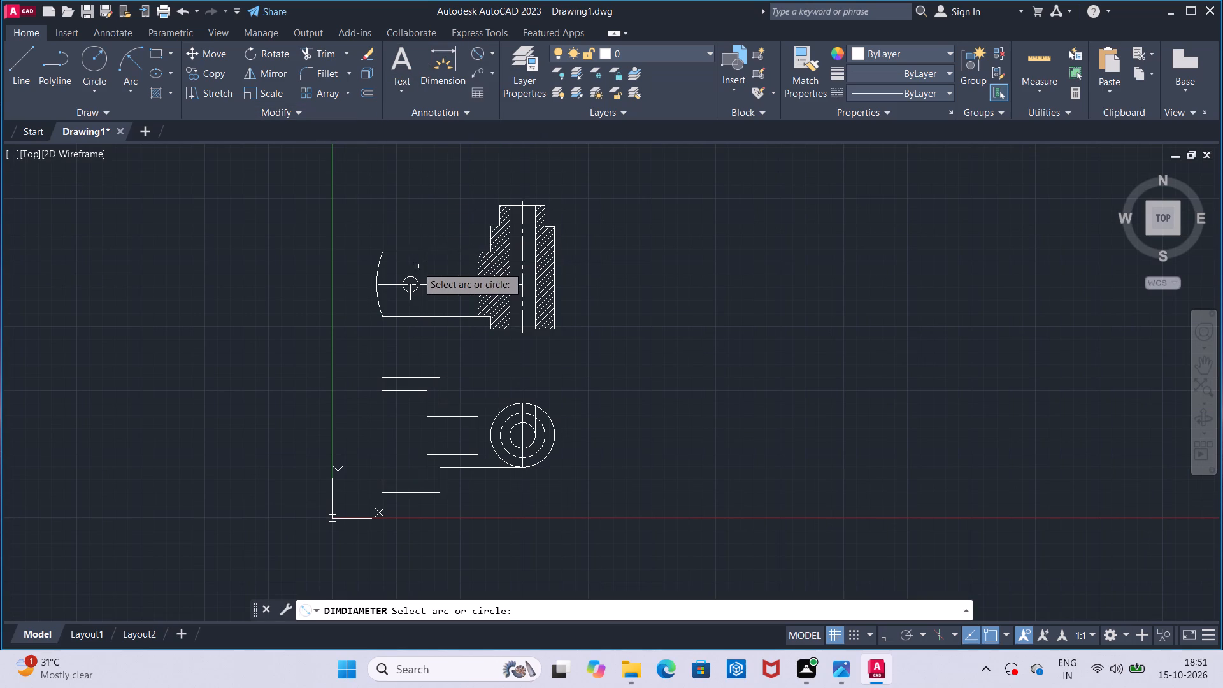
left_click(413, 278)
left_click(350, 276)
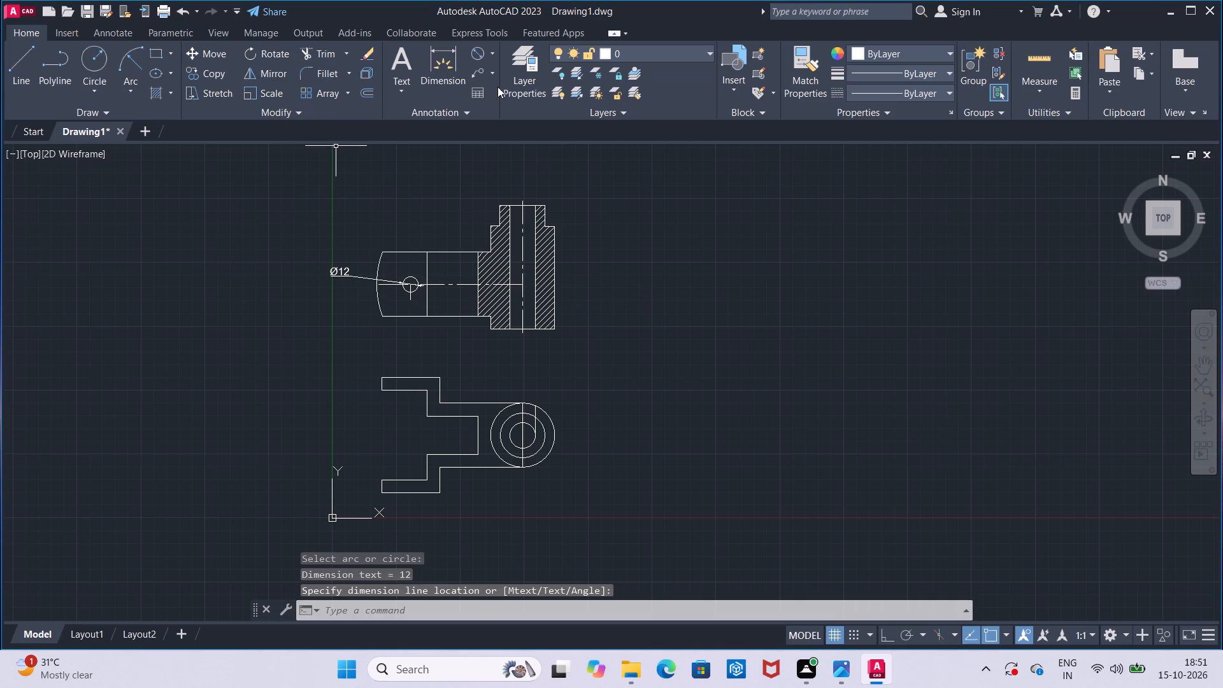
Add a radius dimension to the arm's curved end, placed outside the view above the hole's diameter dimension.
left_click(491, 55)
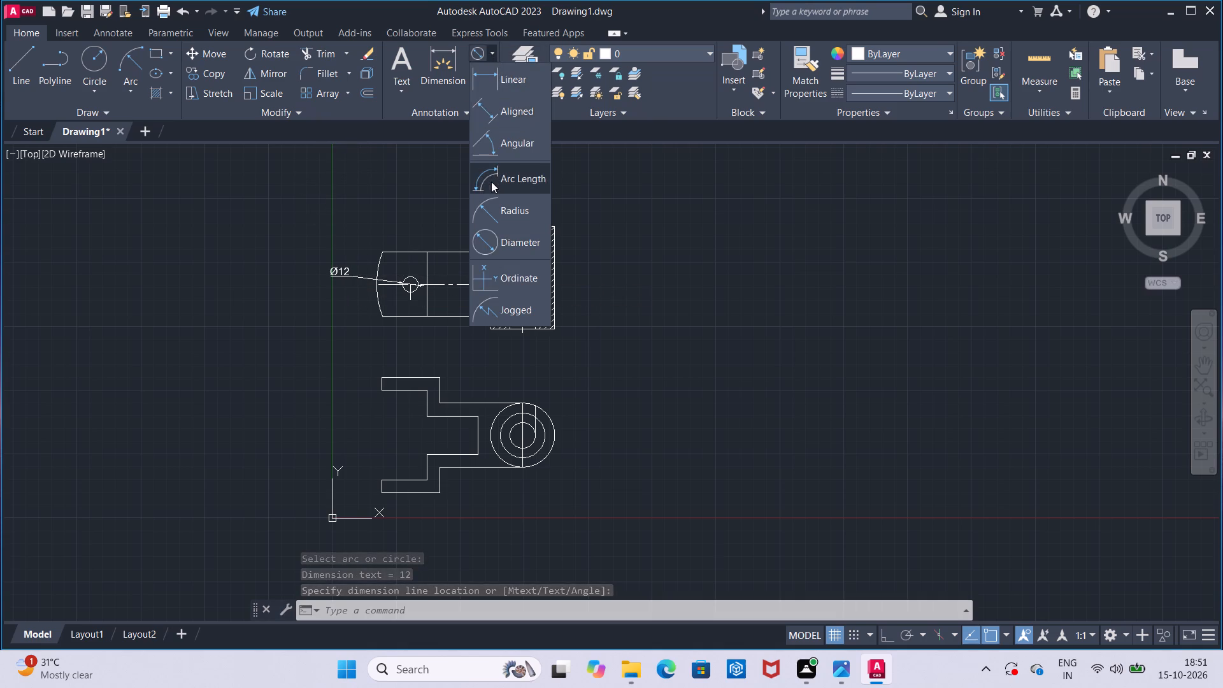
left_click(491, 214)
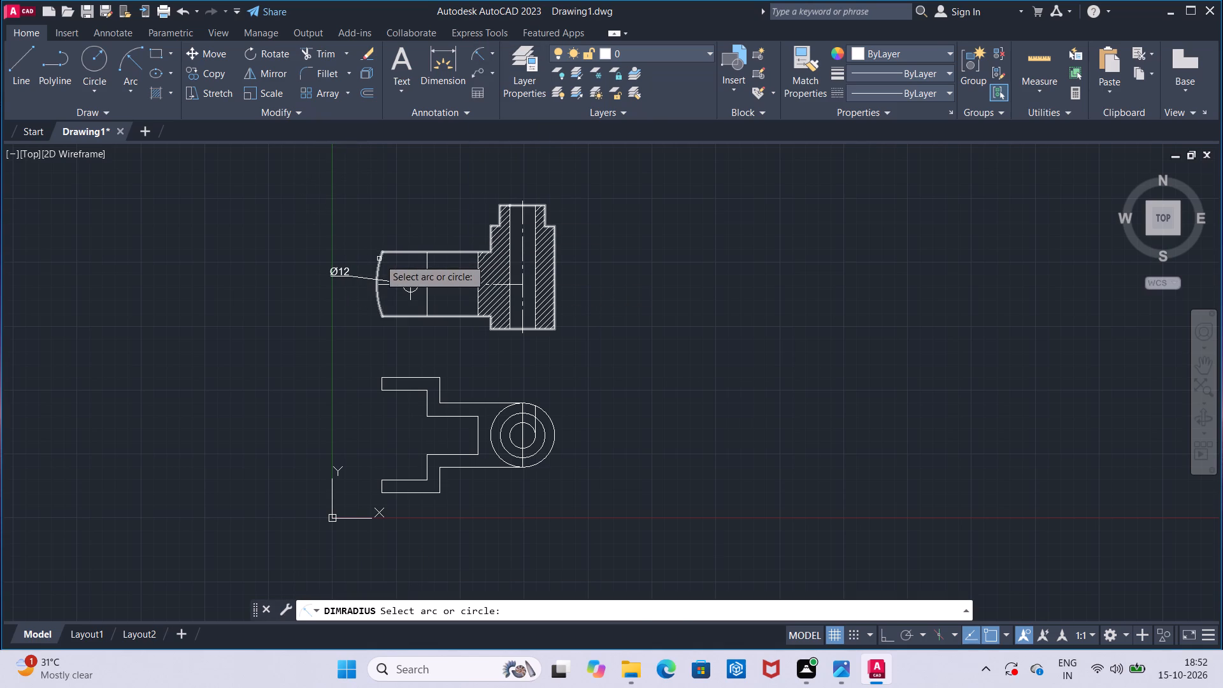
left_click(379, 259)
left_click(361, 244)
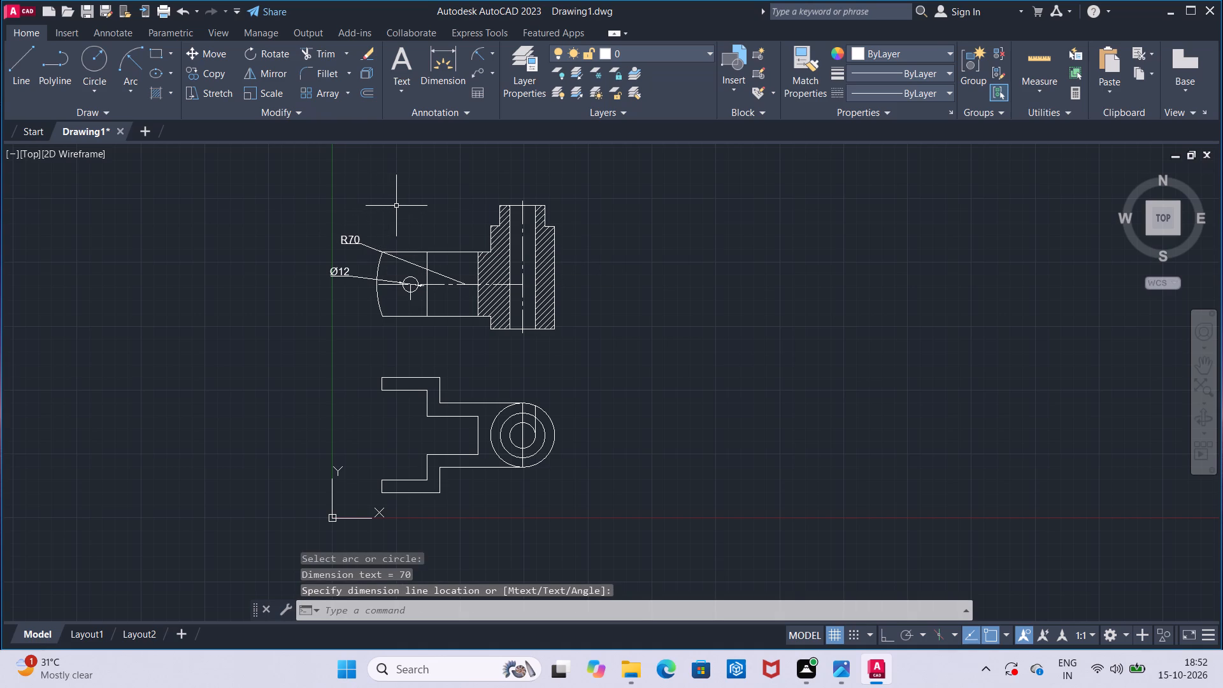
Add a vertical linear dimension to the hub's outer edge, from the step shoulder to the base, placed beside the hub.
left_click(489, 50)
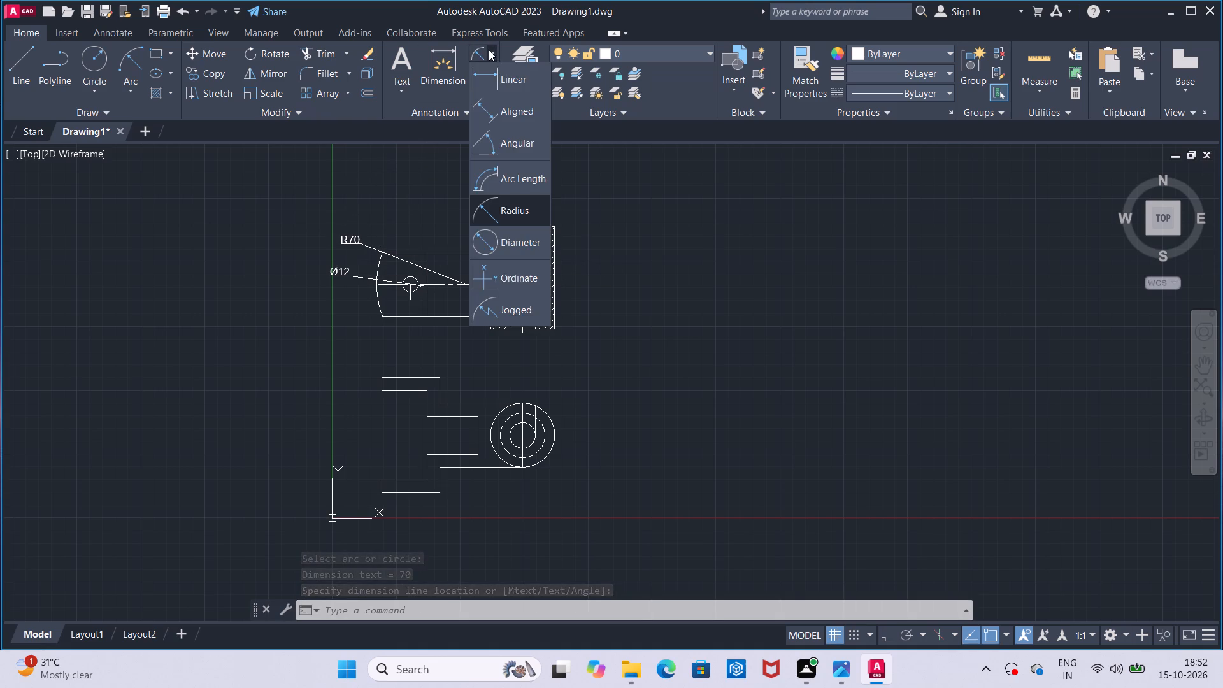
left_click(506, 73)
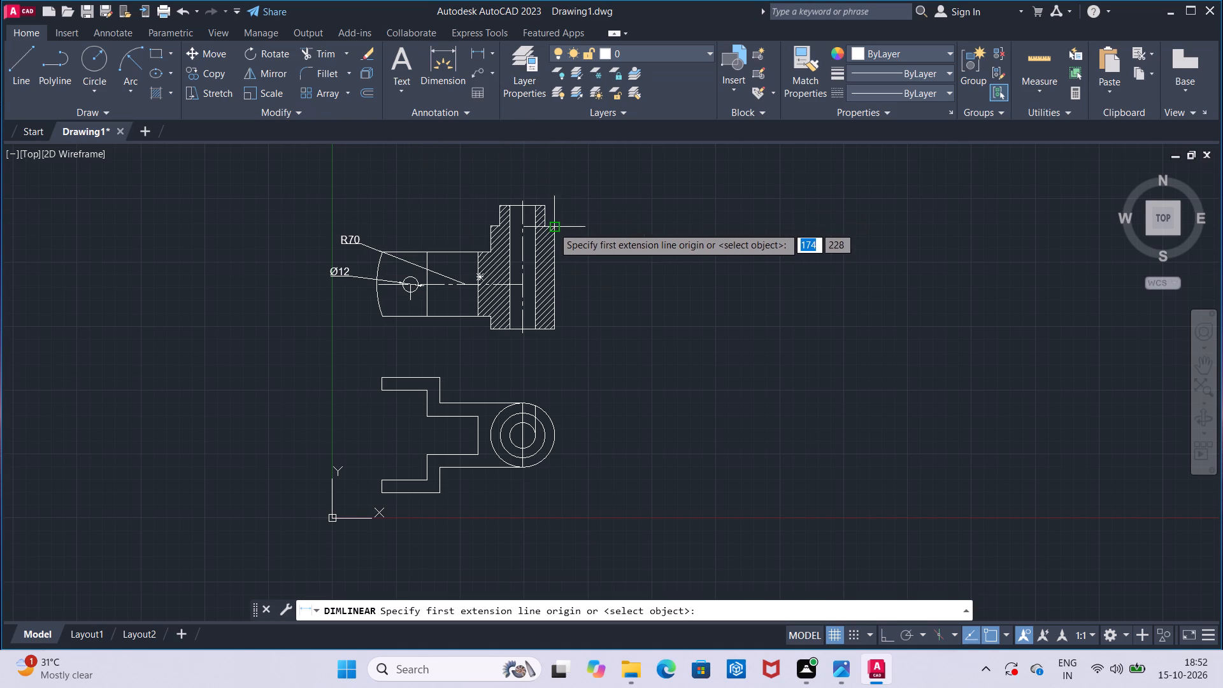
left_click(553, 227)
left_click(557, 331)
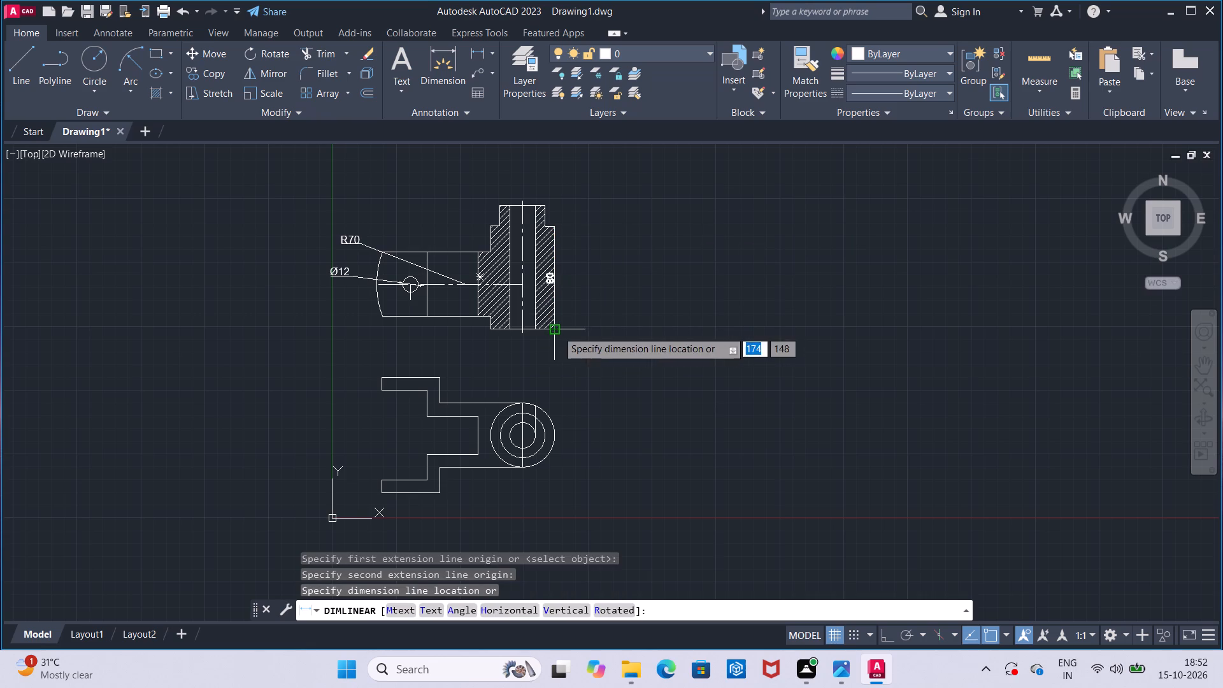
left_click(594, 325)
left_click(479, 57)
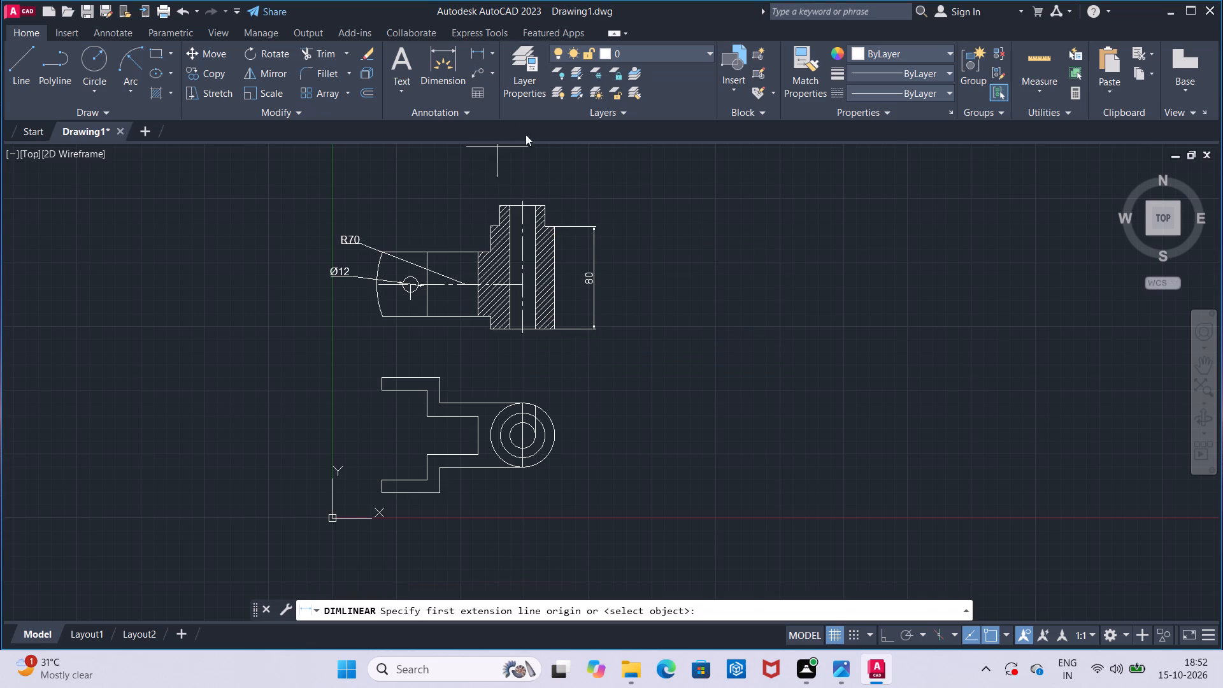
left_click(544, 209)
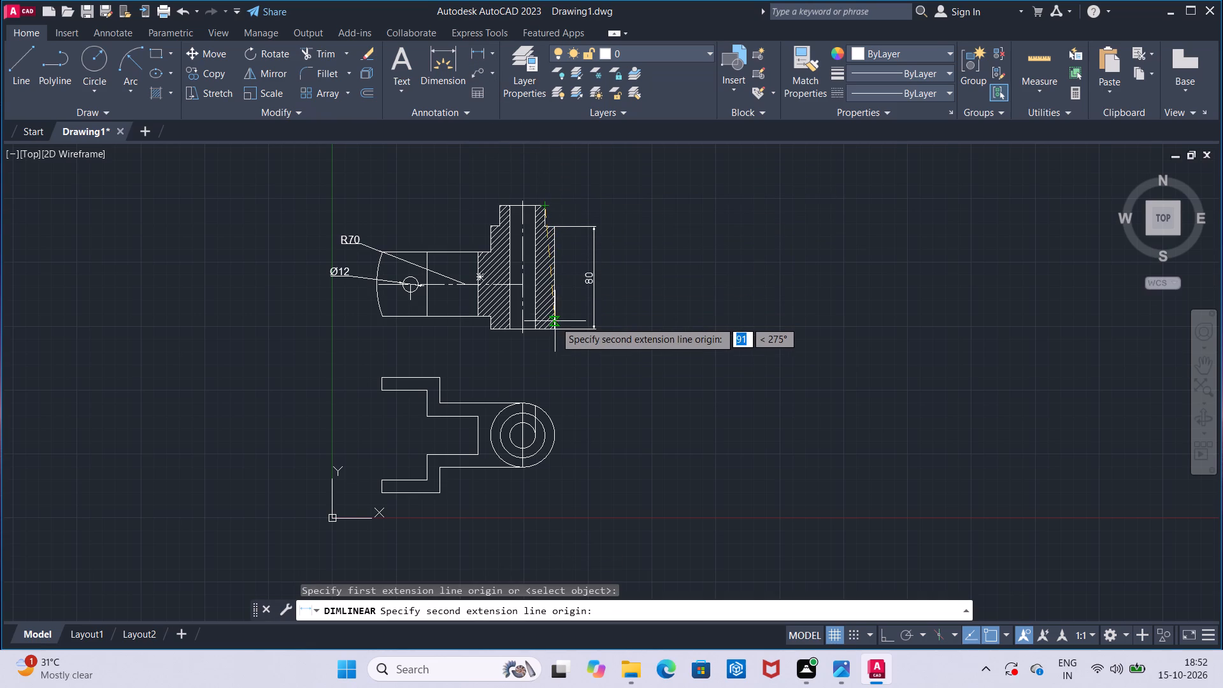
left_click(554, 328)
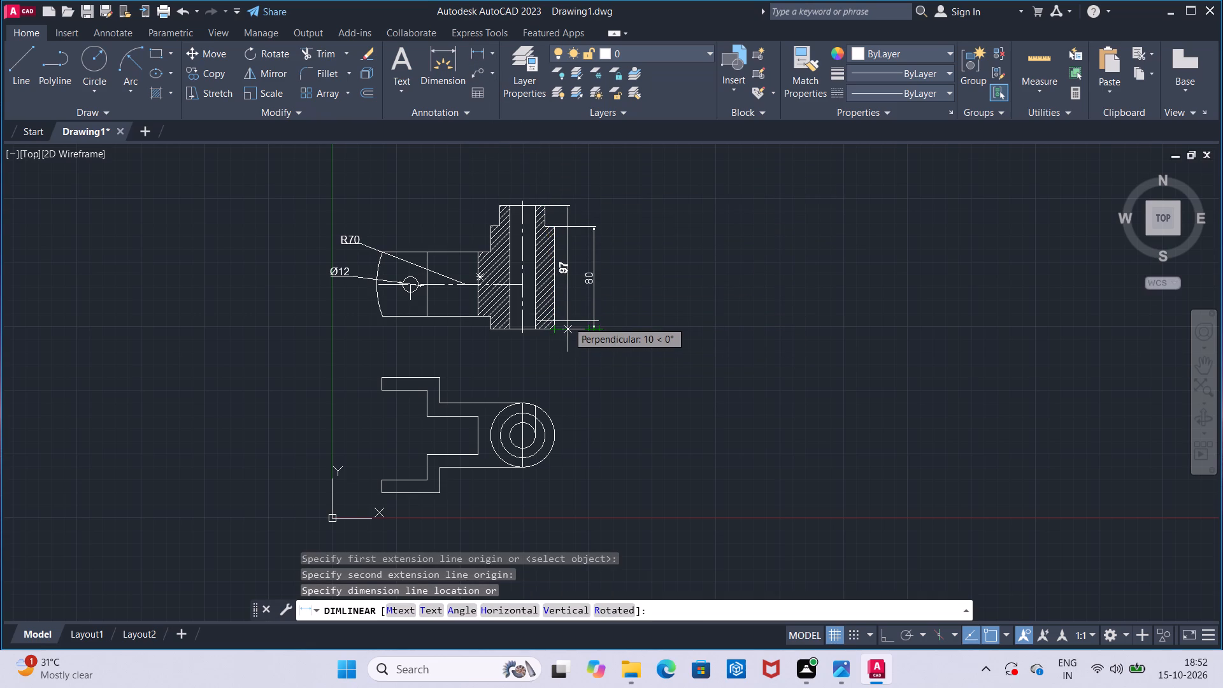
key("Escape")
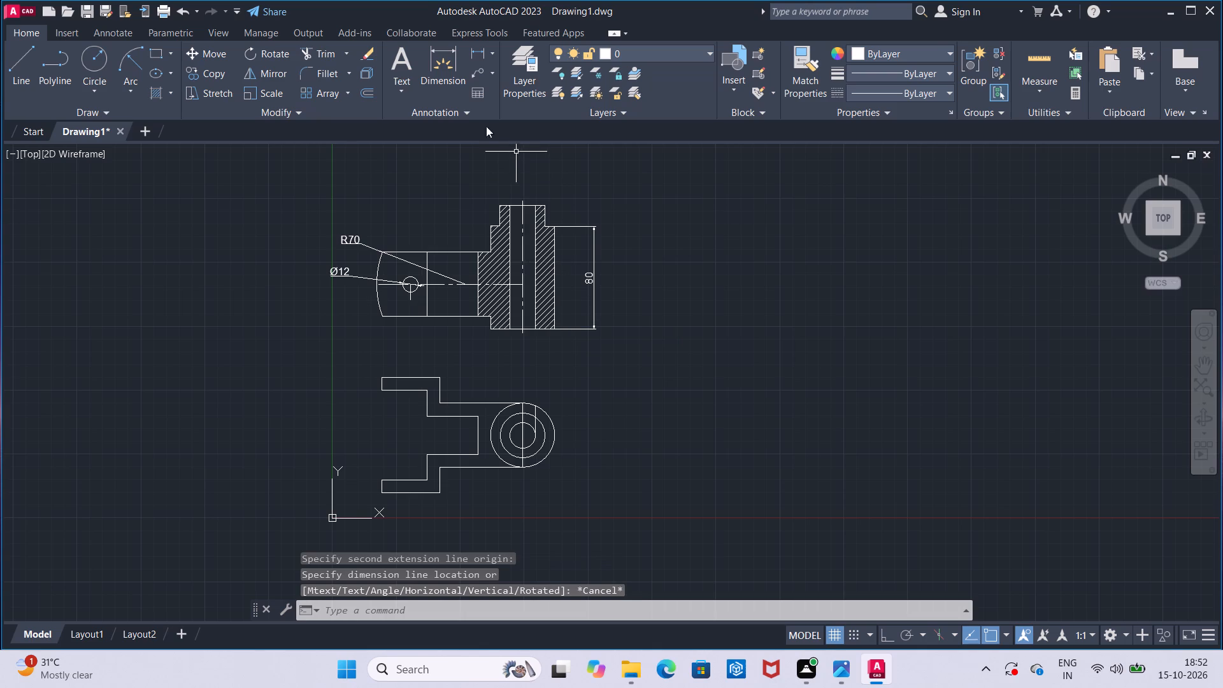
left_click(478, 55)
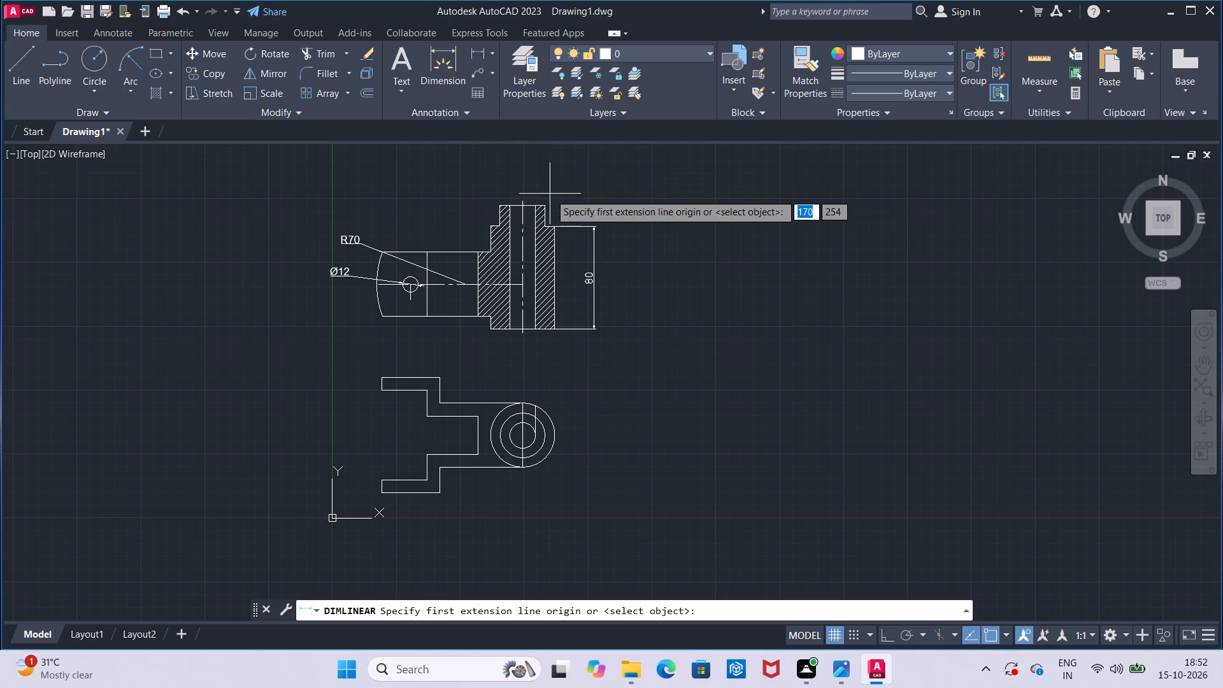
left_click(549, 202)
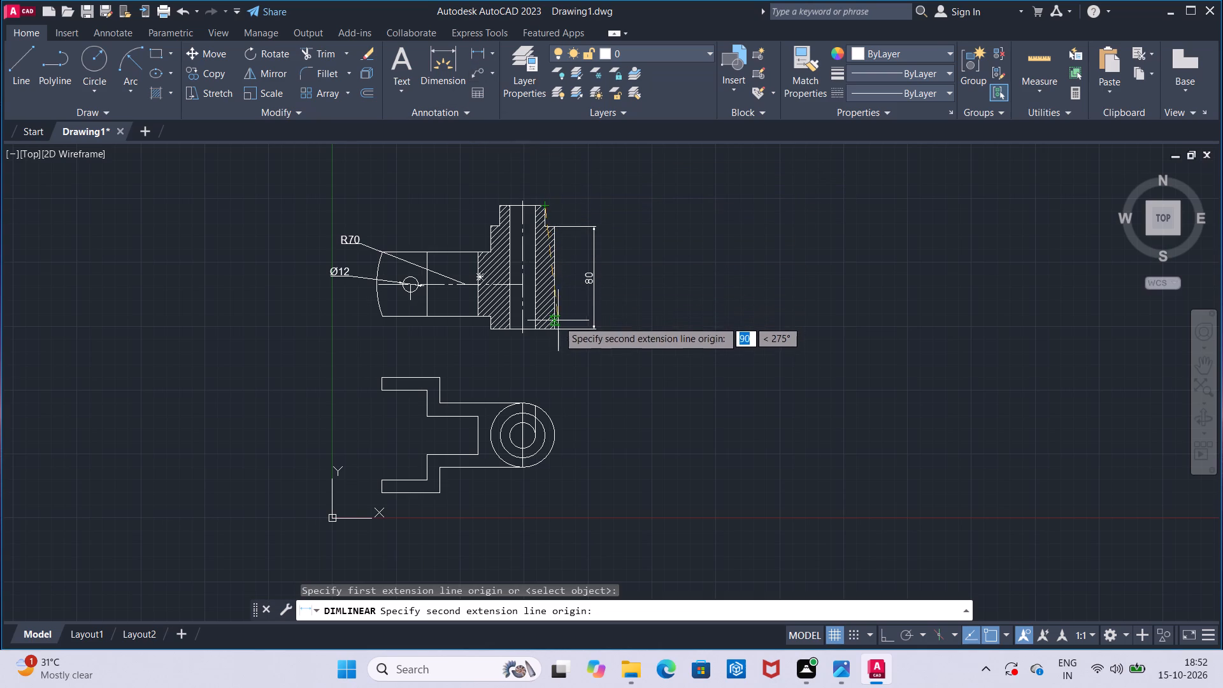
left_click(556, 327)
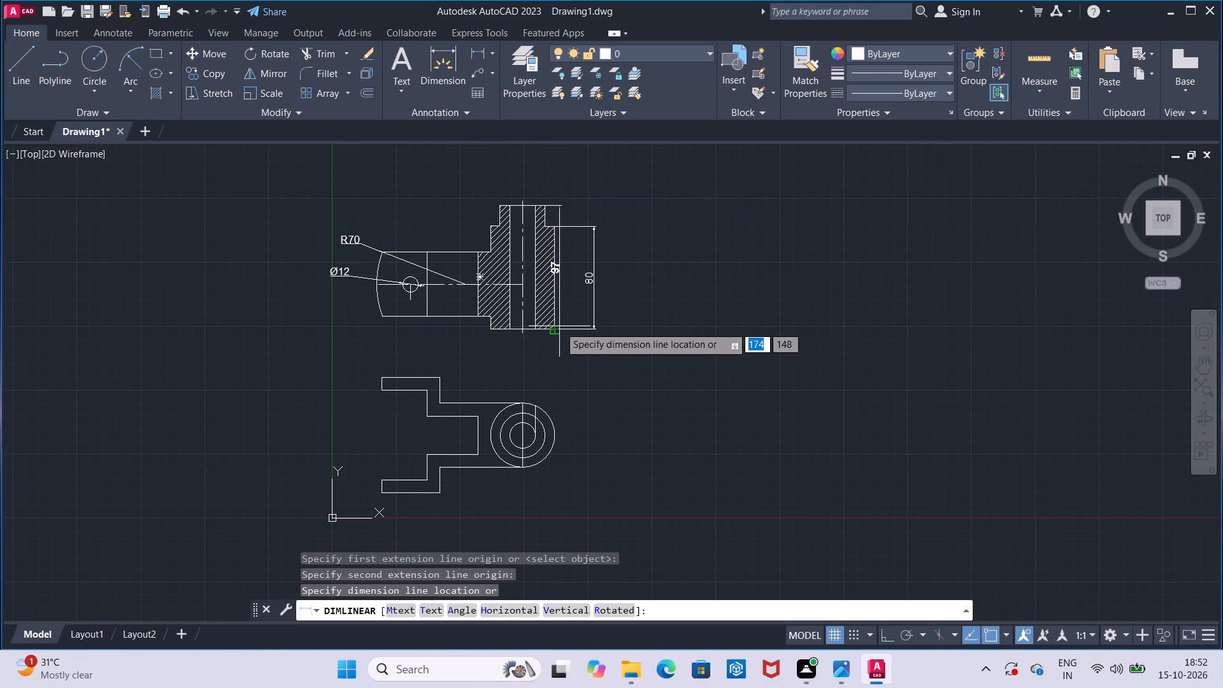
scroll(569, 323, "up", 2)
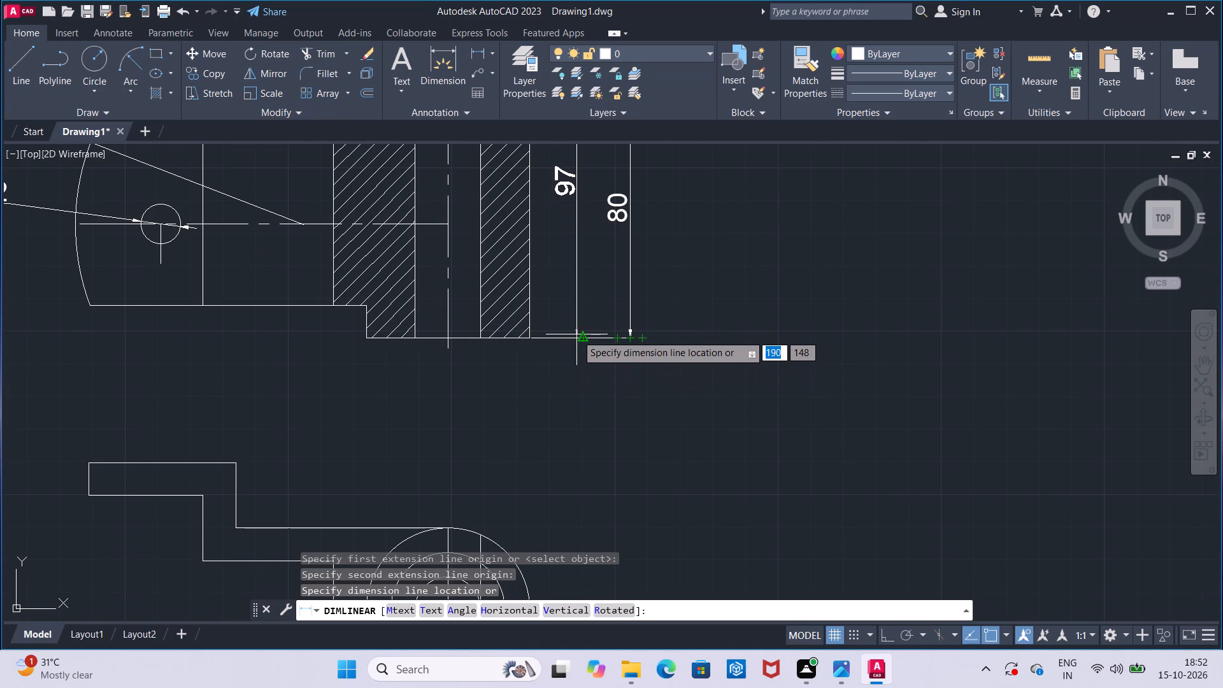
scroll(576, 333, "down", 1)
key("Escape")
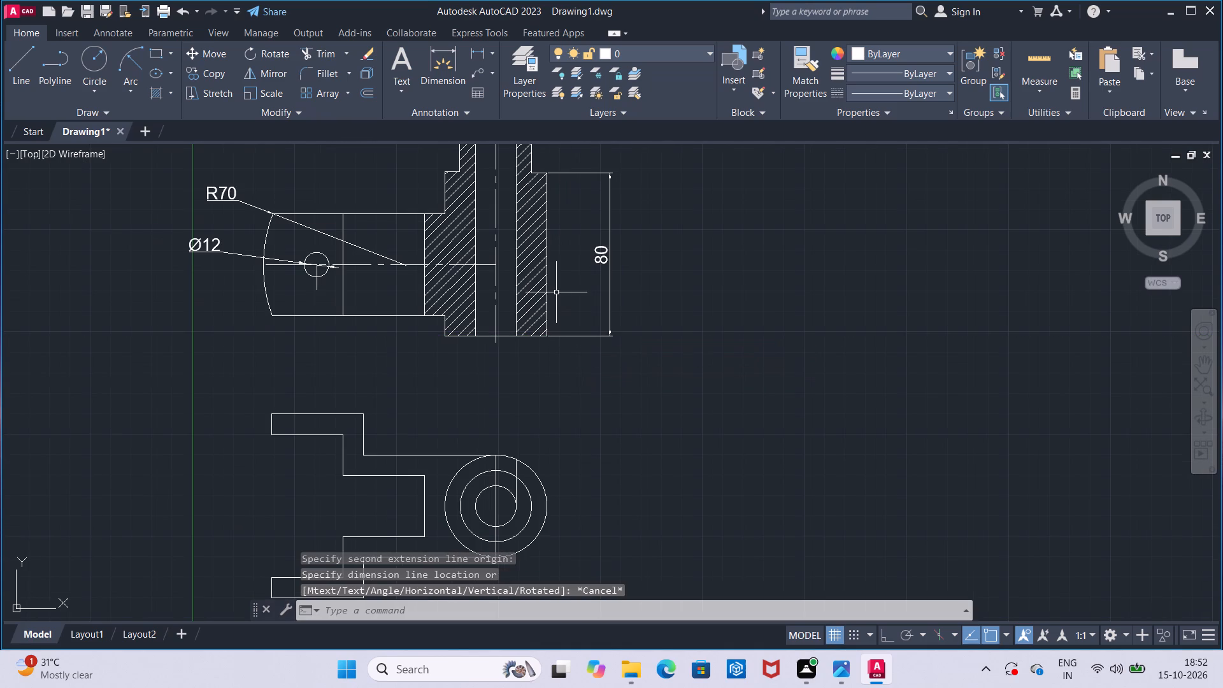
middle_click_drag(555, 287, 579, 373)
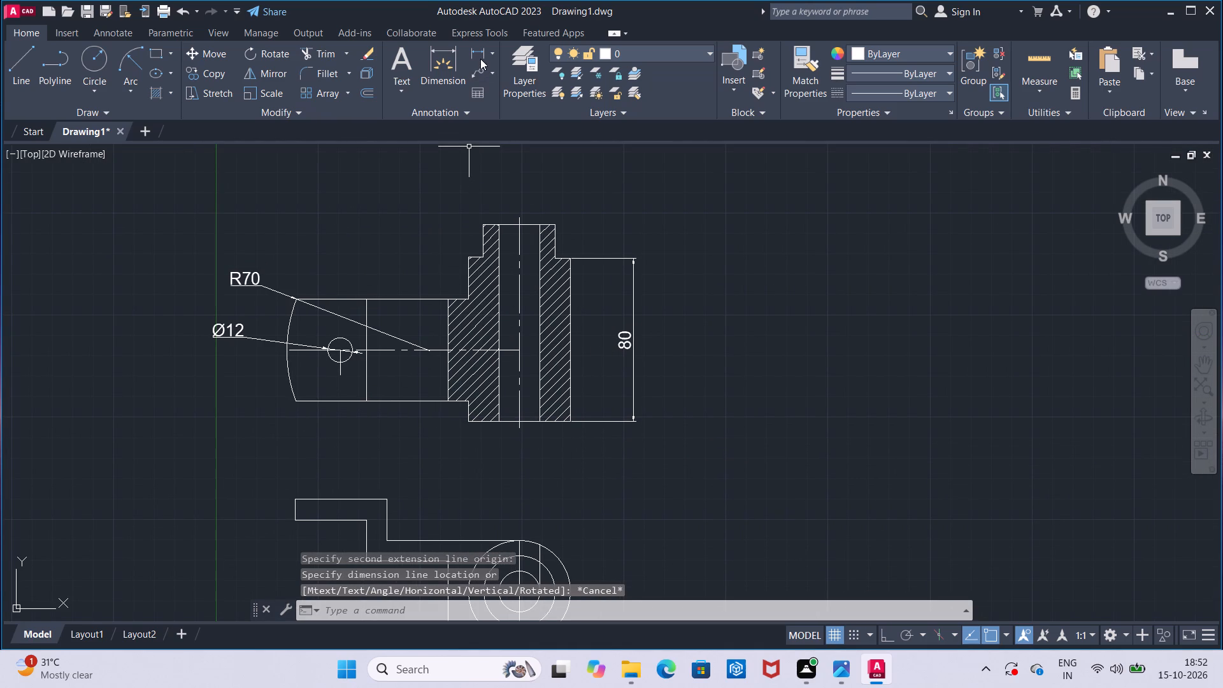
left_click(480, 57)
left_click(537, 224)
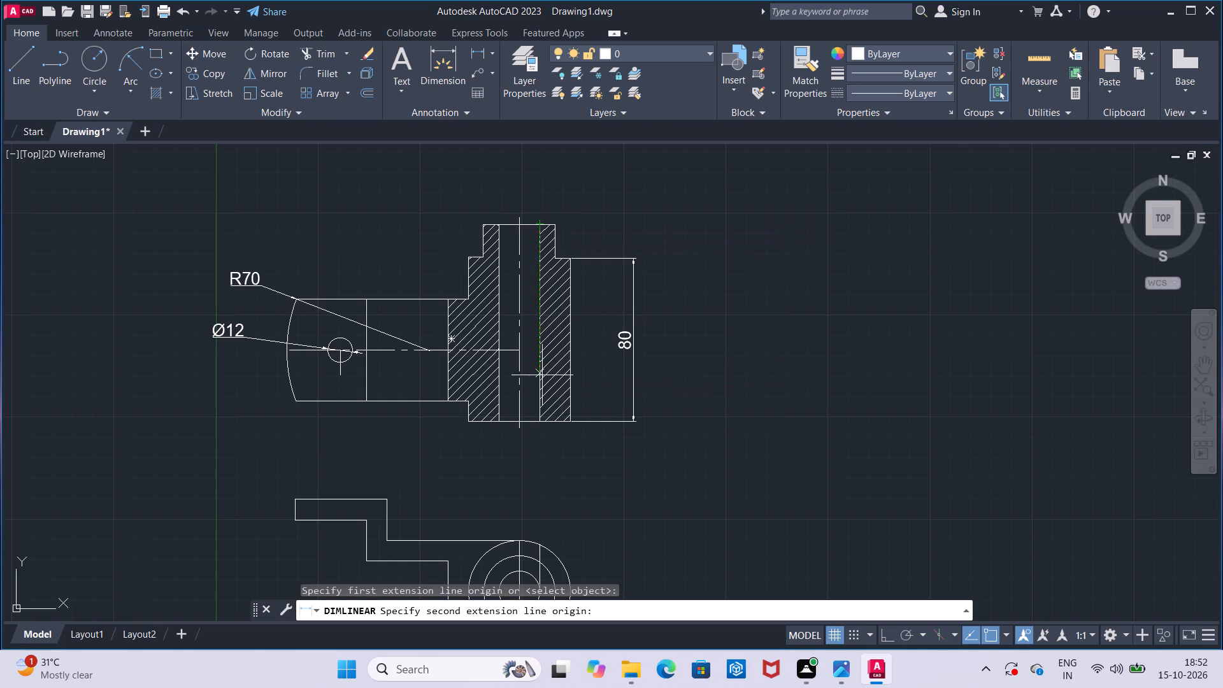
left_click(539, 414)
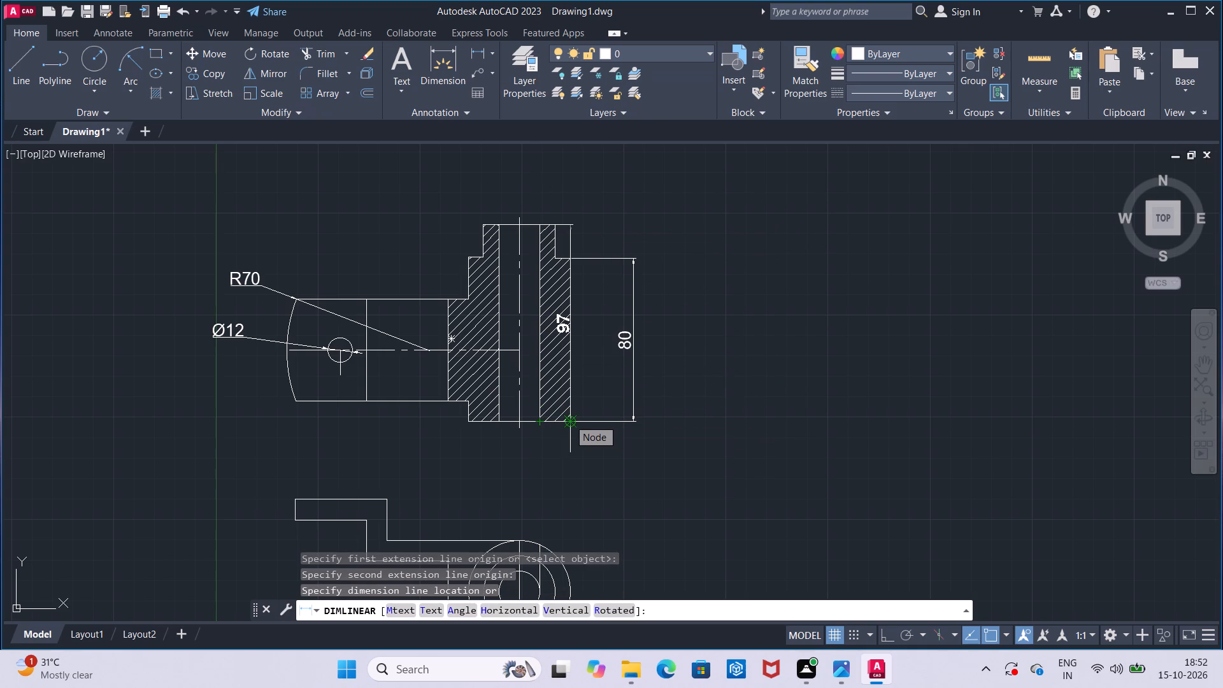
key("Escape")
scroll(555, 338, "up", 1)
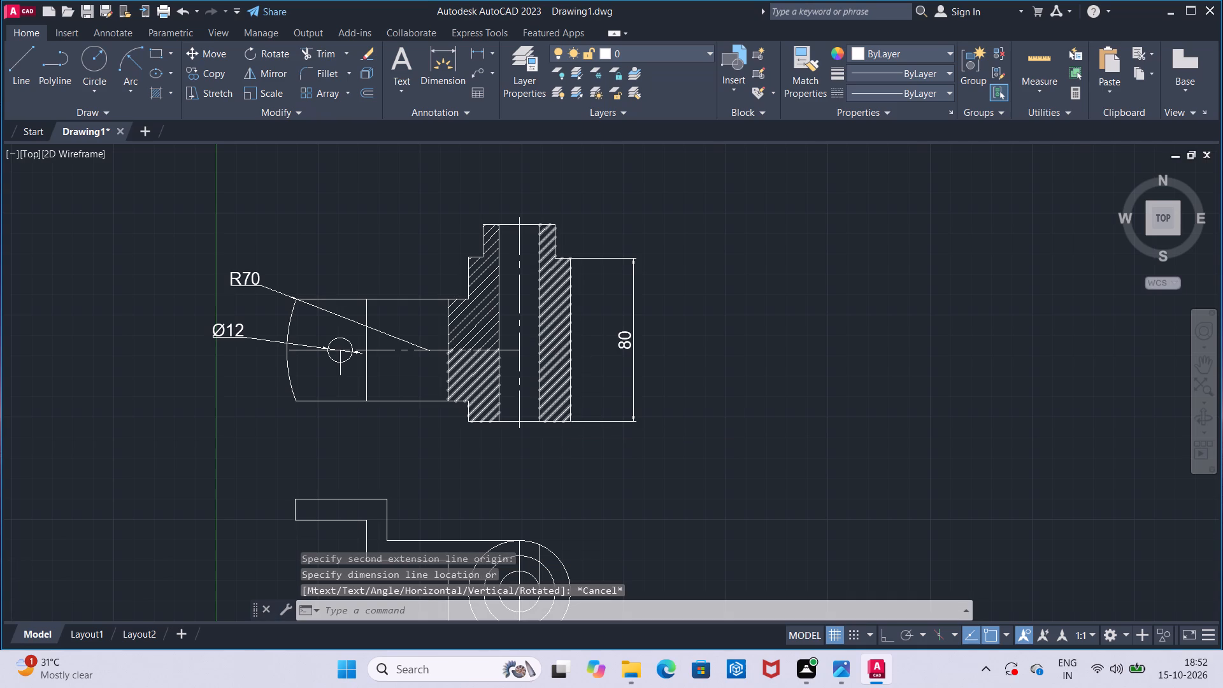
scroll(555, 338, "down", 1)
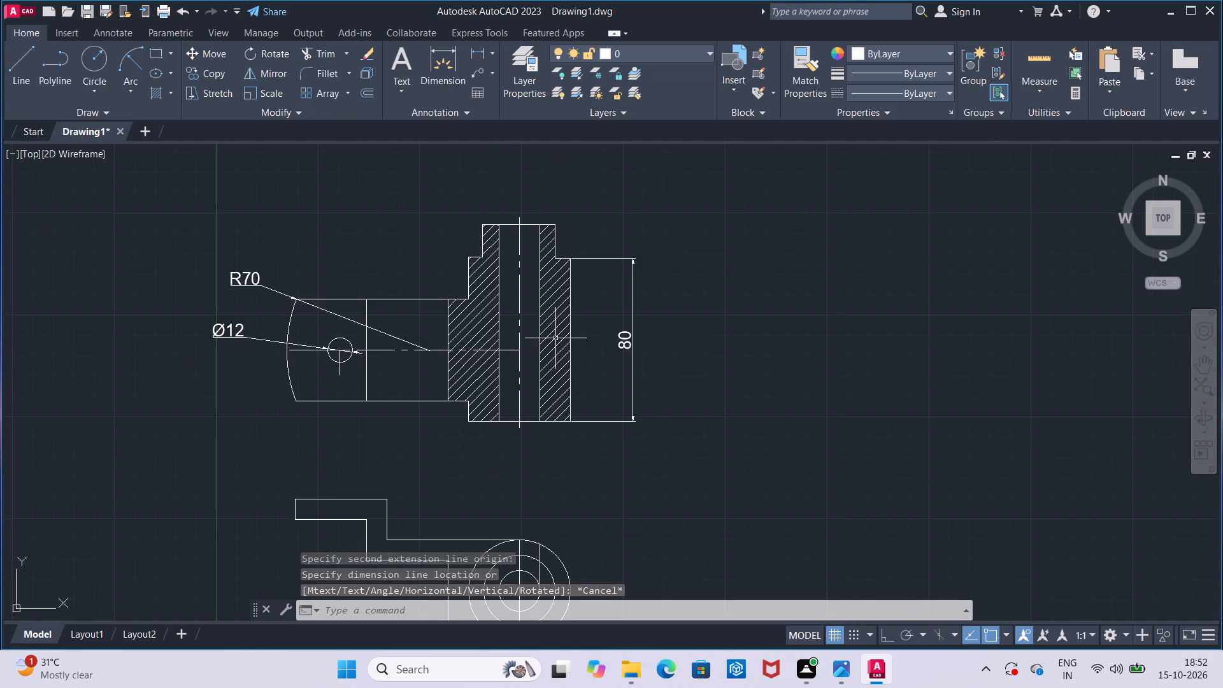
Add a vertical linear dimension to the small step between the arm's lower edge and the hub's base in the upper view.
left_click(476, 54)
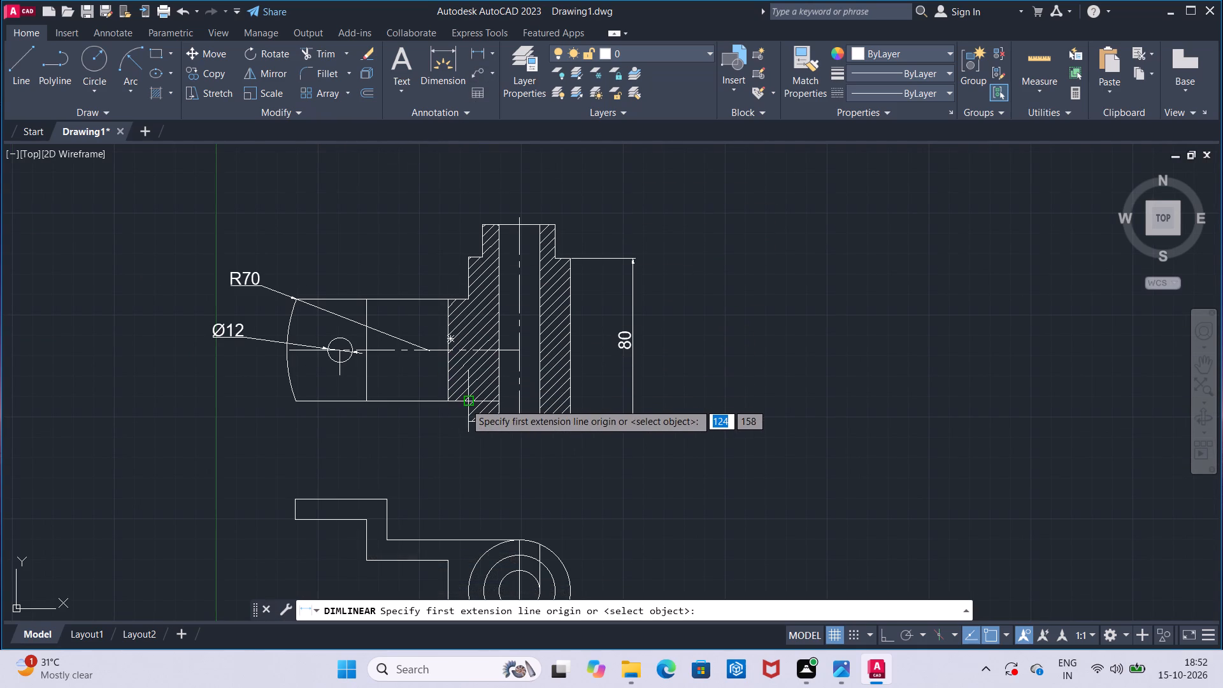
left_click(465, 403)
left_click(468, 418)
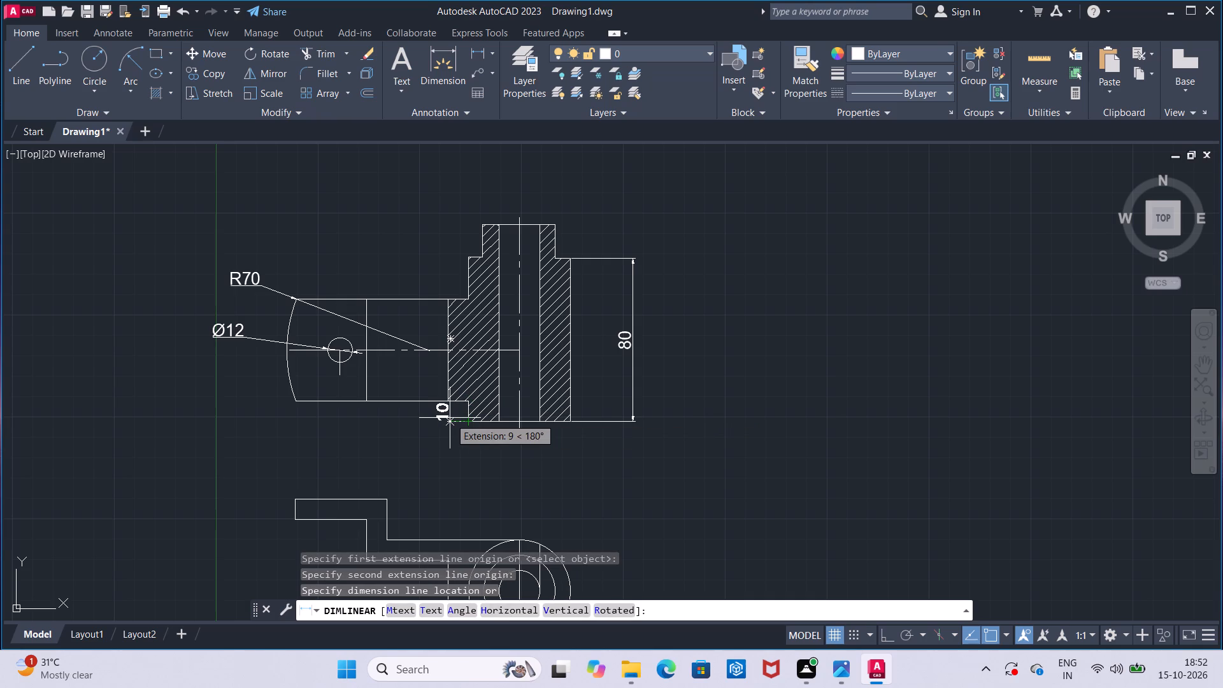
left_click(447, 419)
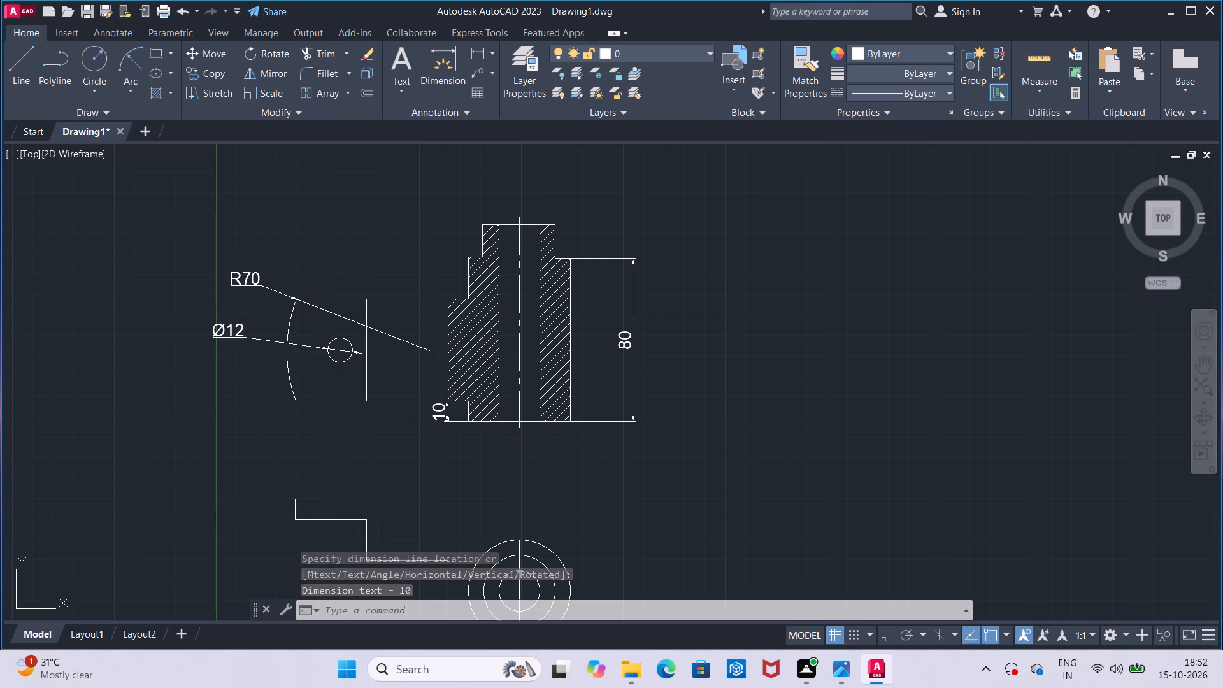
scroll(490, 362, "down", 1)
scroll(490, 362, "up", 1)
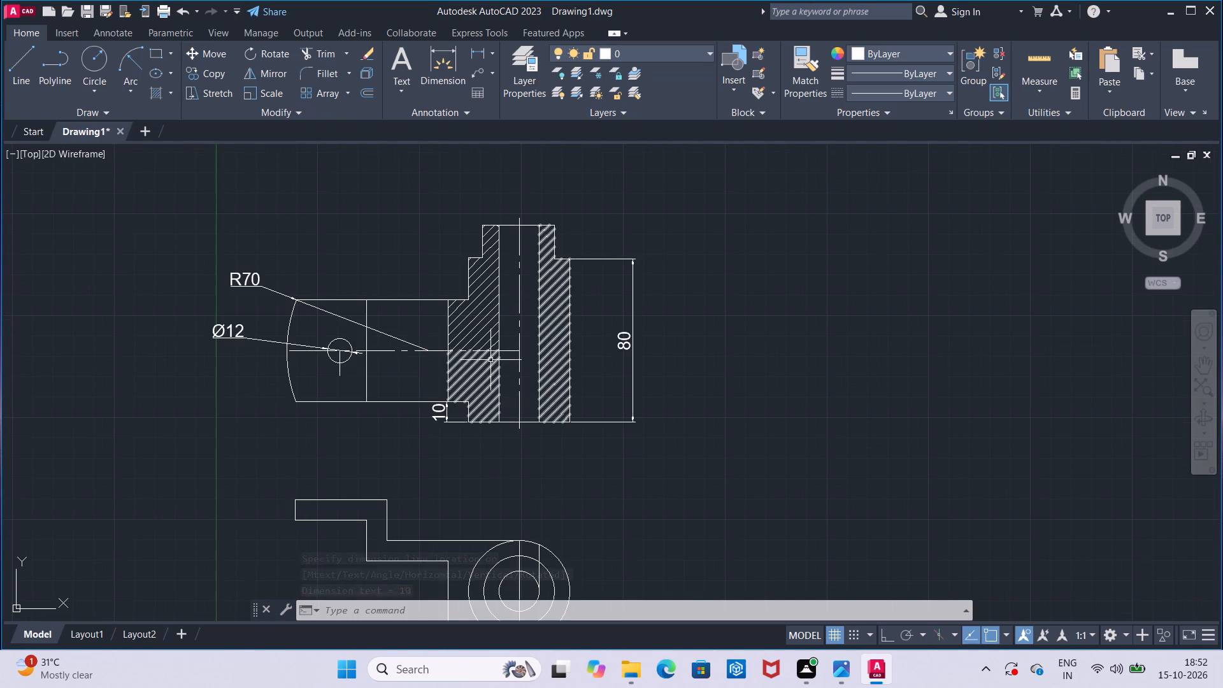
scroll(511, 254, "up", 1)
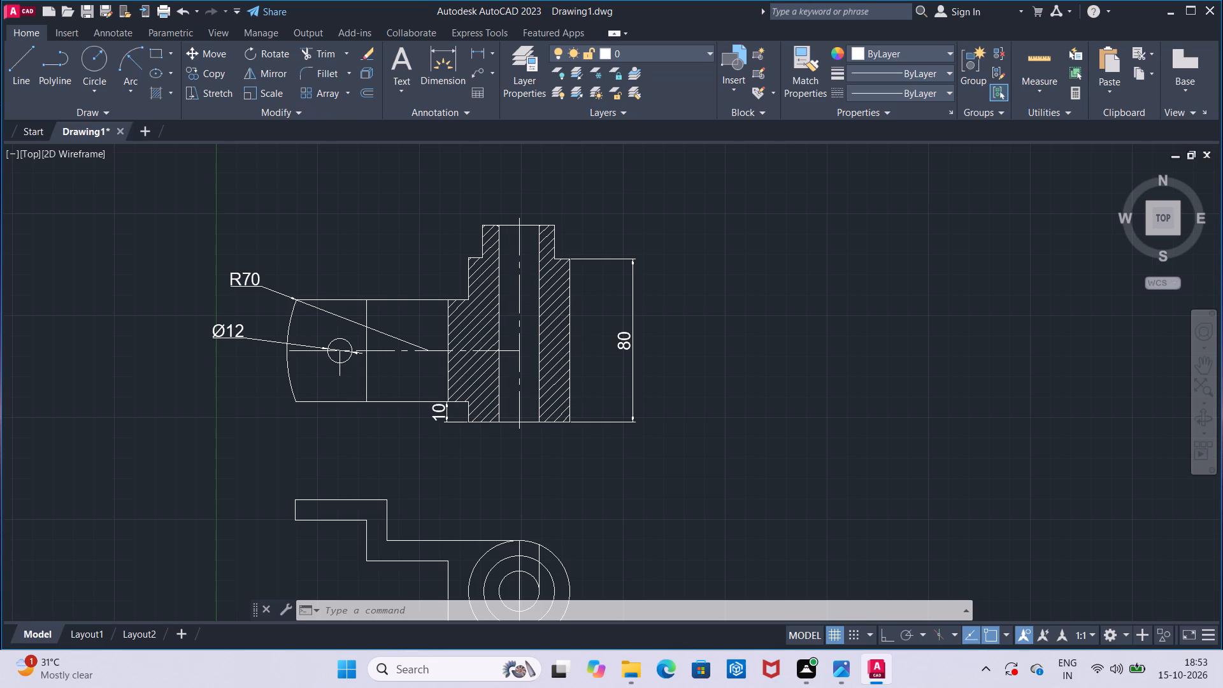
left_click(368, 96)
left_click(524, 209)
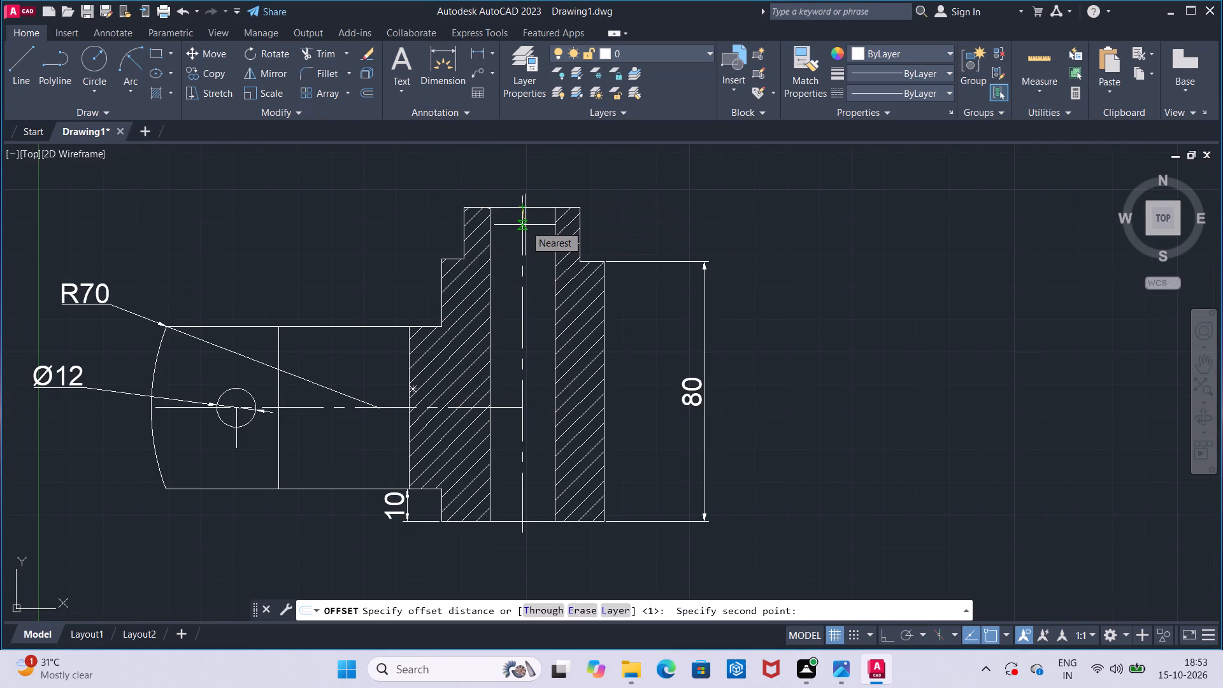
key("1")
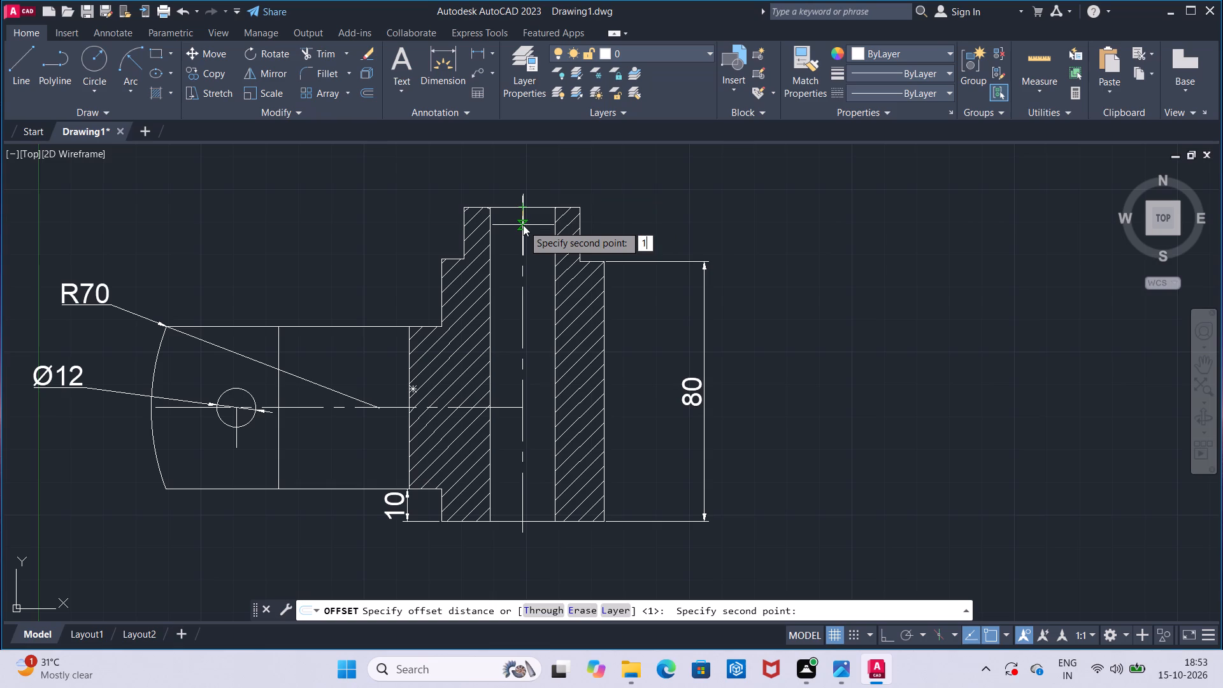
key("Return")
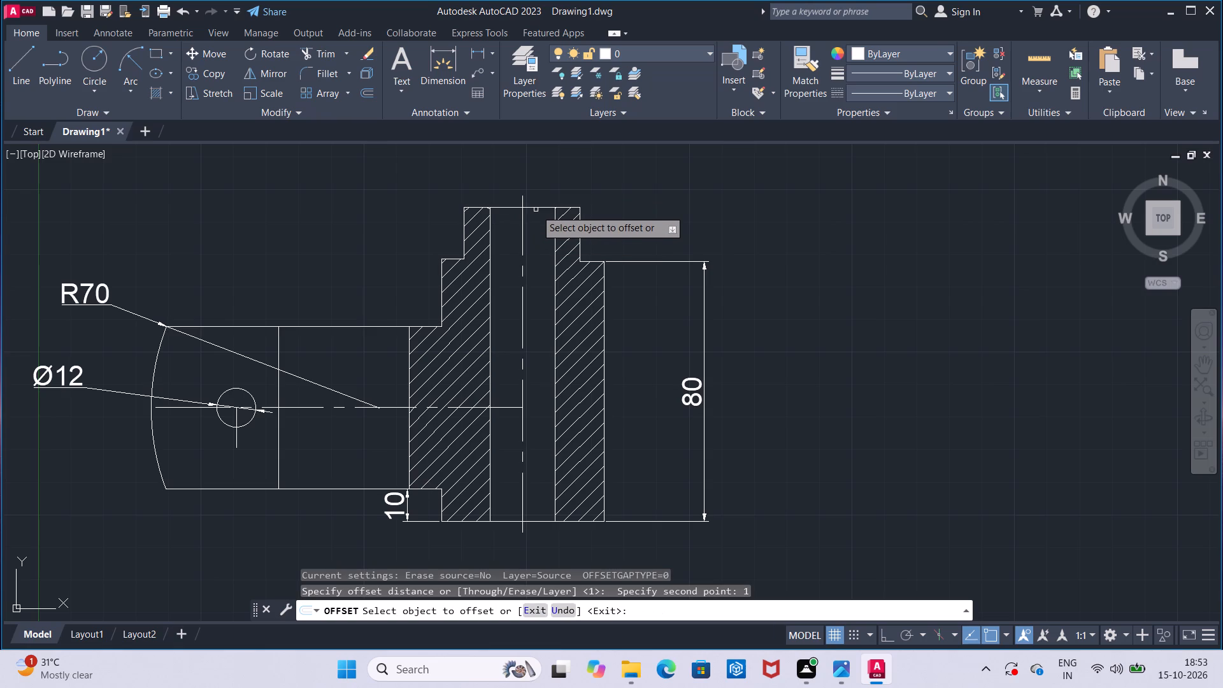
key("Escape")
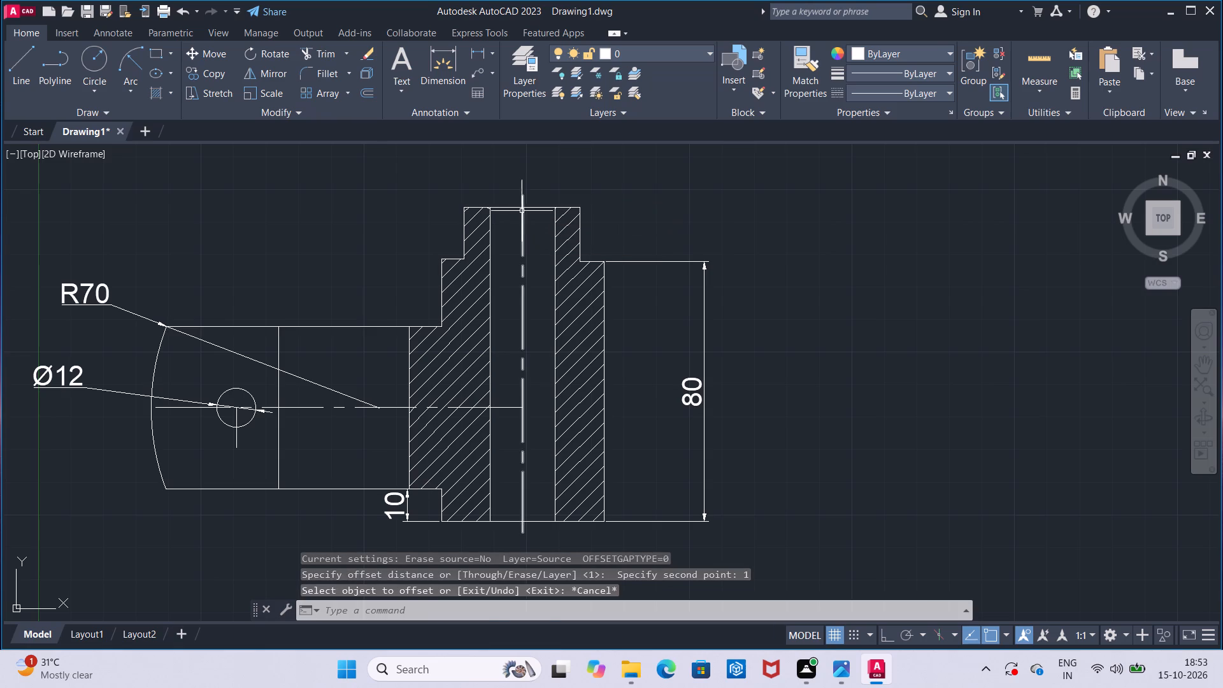
Add a horizontal linear dimension from the hub's axis to the small hole's centre, placed below the upper view.
scroll(521, 211, "down", 1)
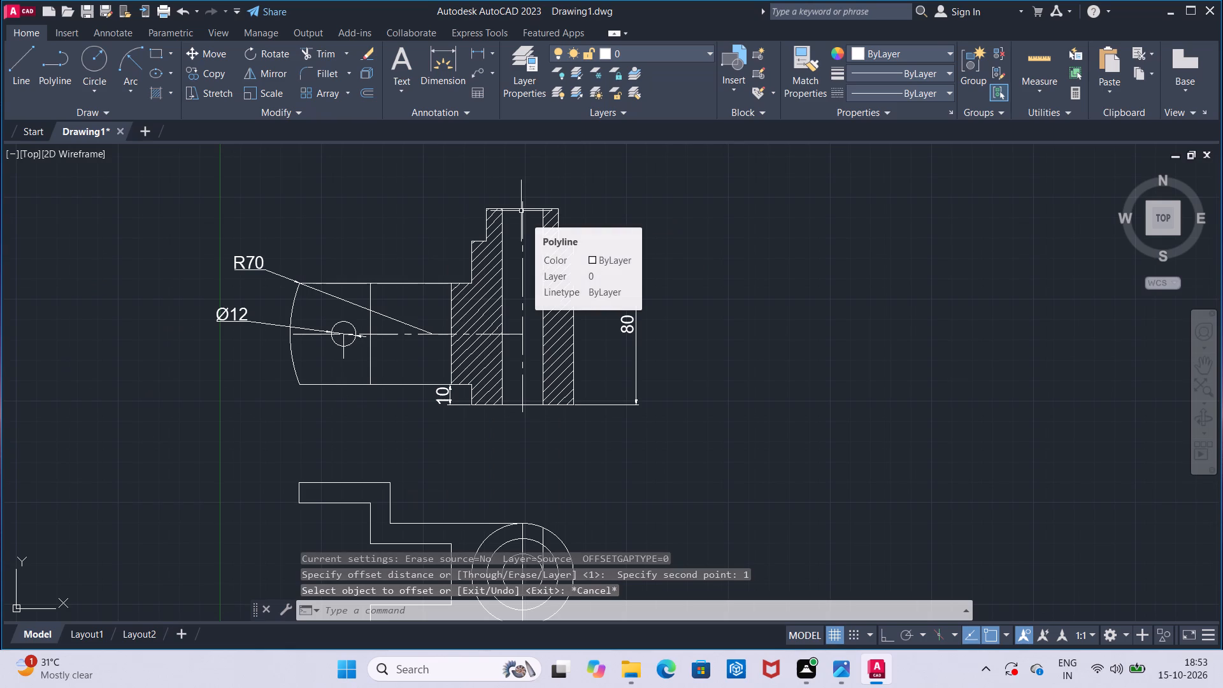
left_click(480, 59)
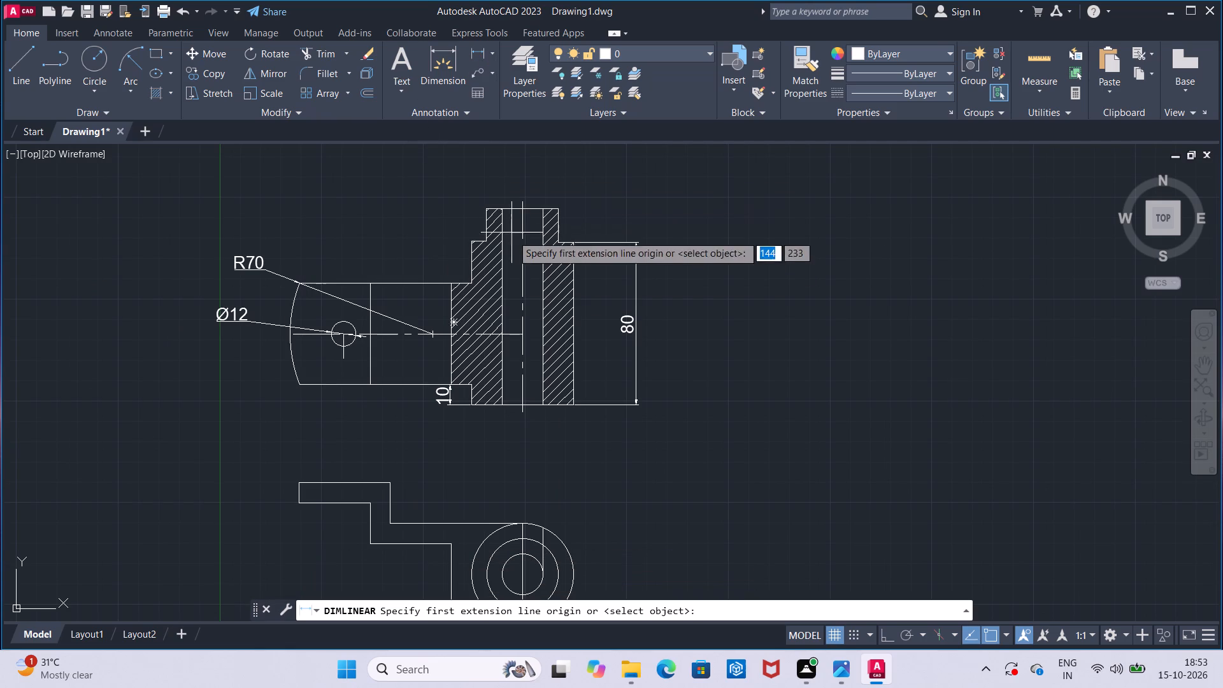
left_click(519, 331)
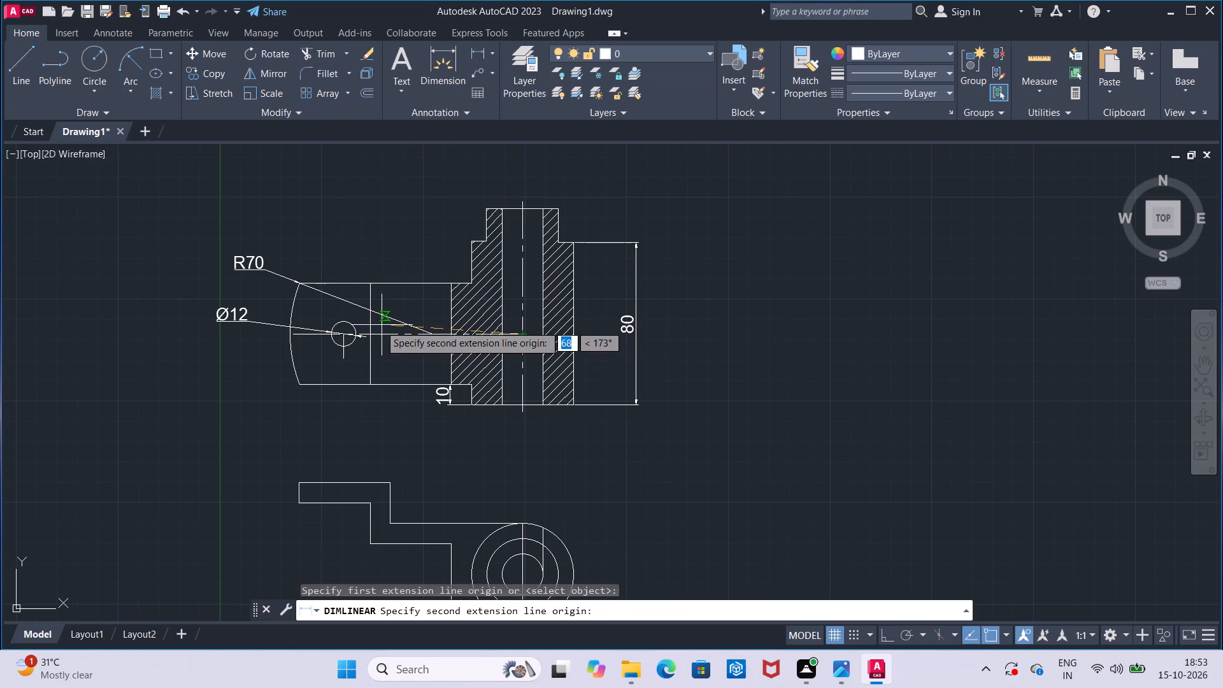
left_click(348, 334)
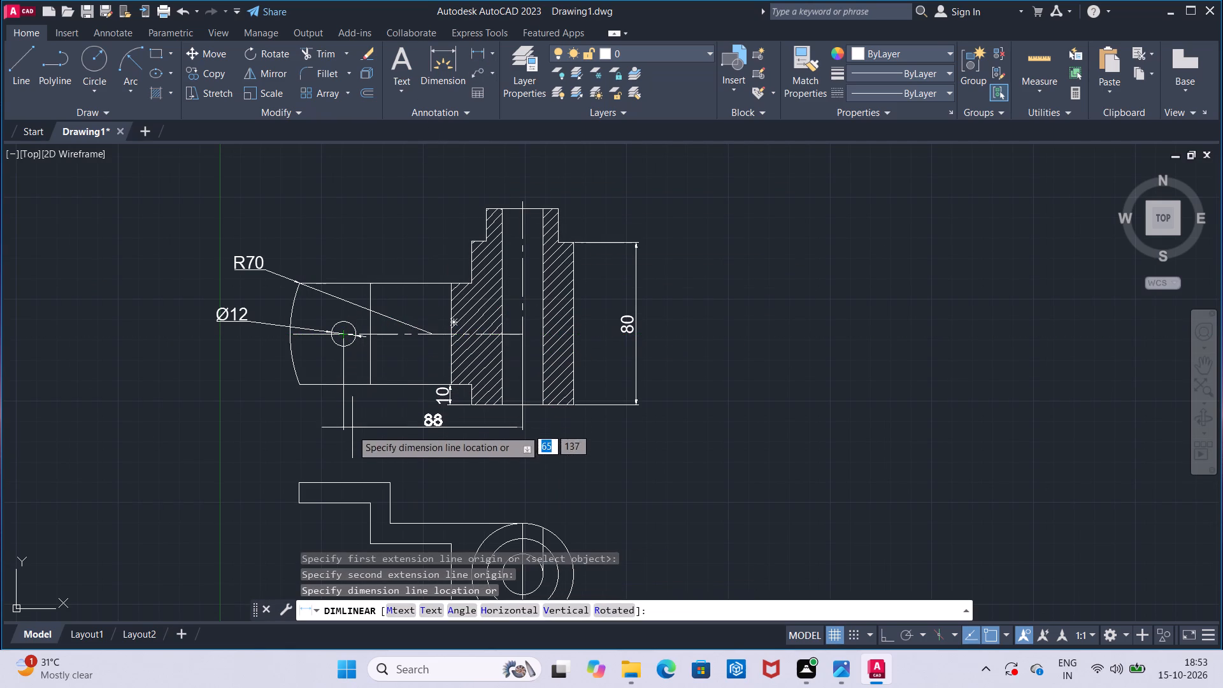
left_click(352, 434)
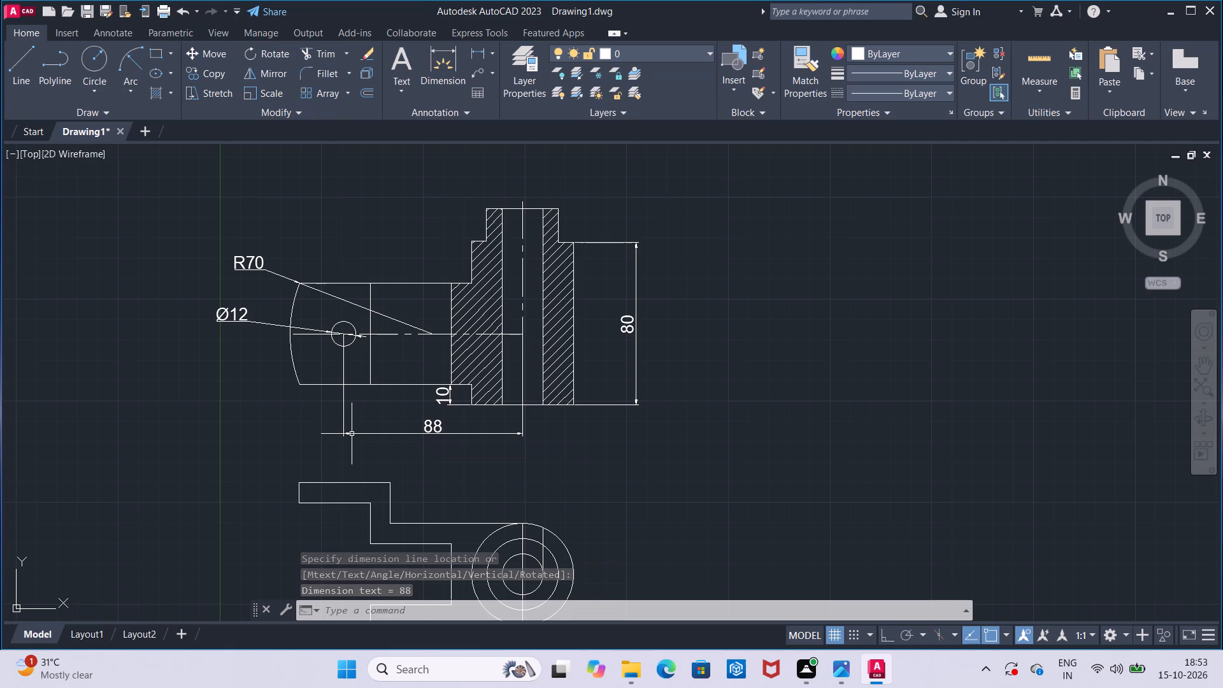
Add a horizontal linear dimension to the upper fork prong's outer edge in the lower view, placed above the prong.
middle_click_drag(372, 447, 383, 370)
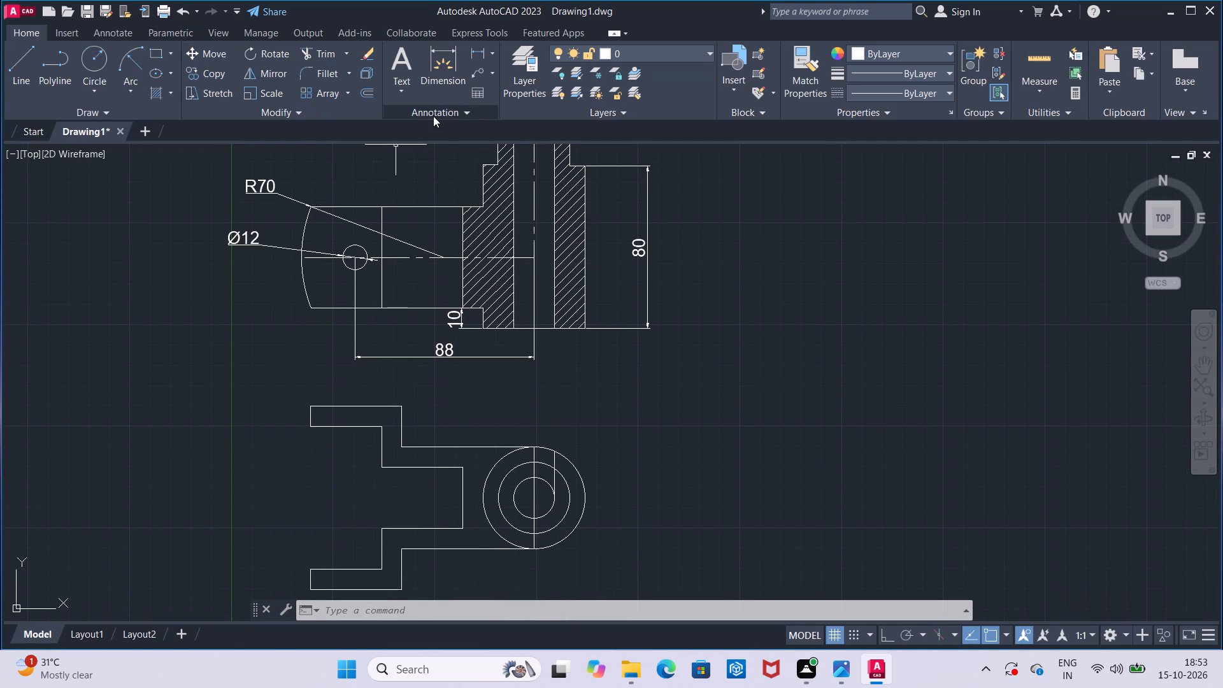
left_click(477, 50)
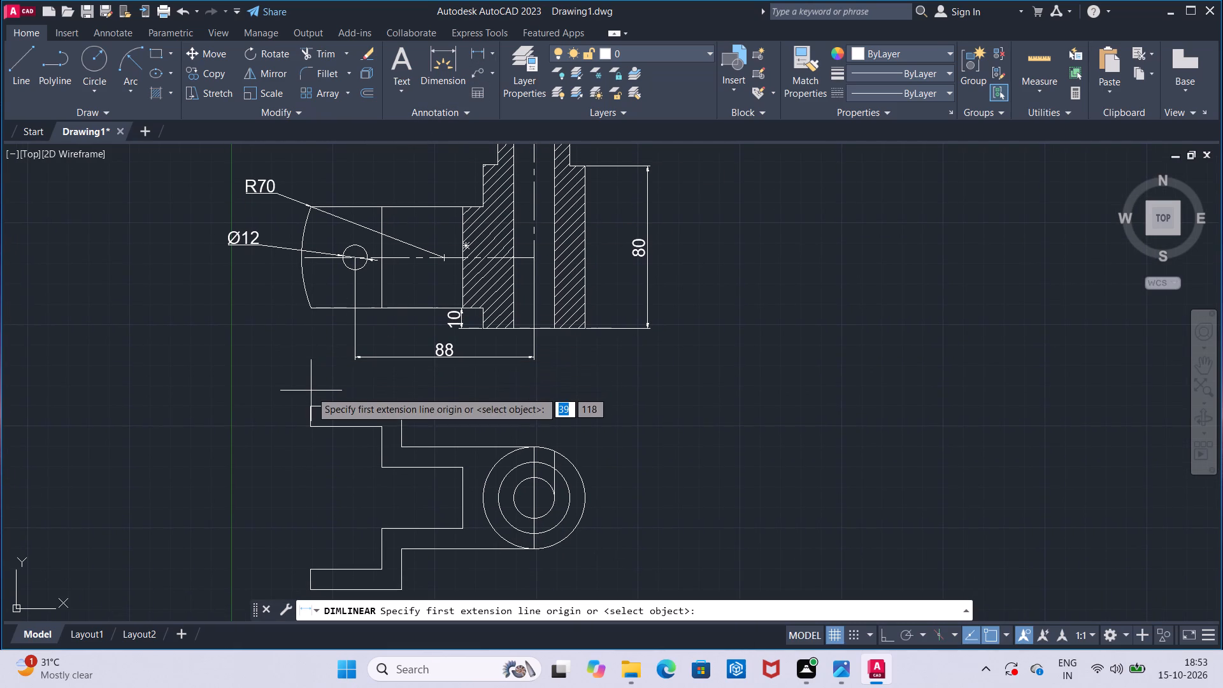
left_click(310, 406)
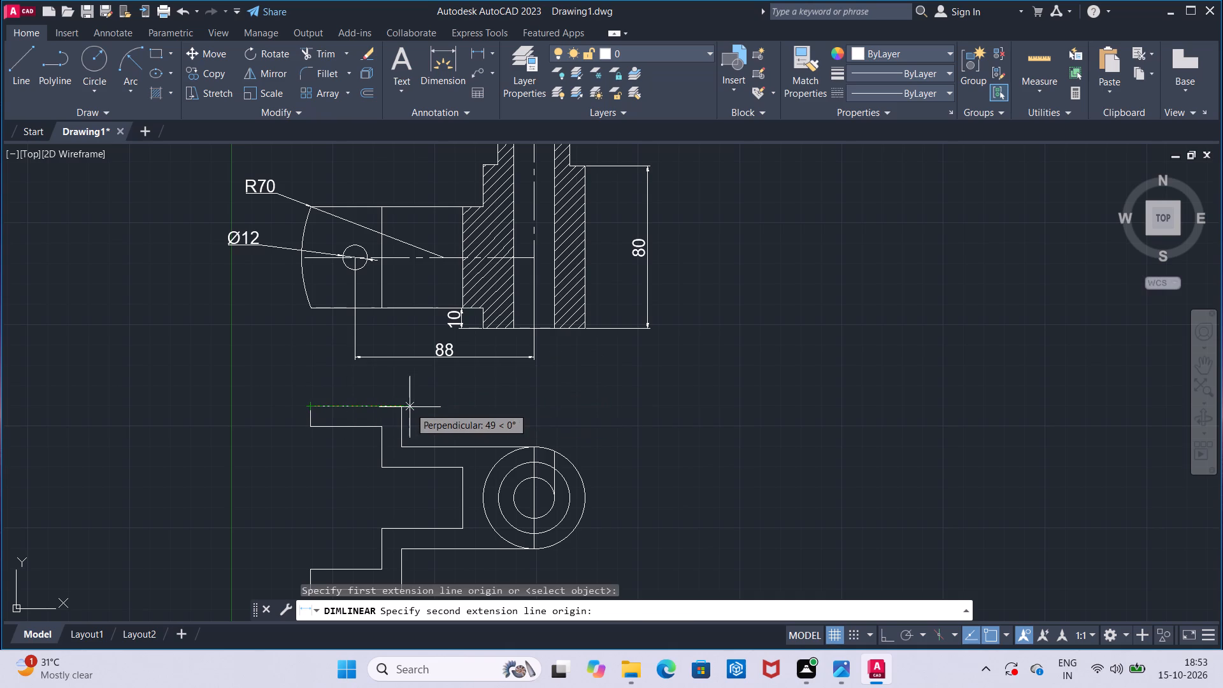
left_click(403, 407)
left_click(406, 386)
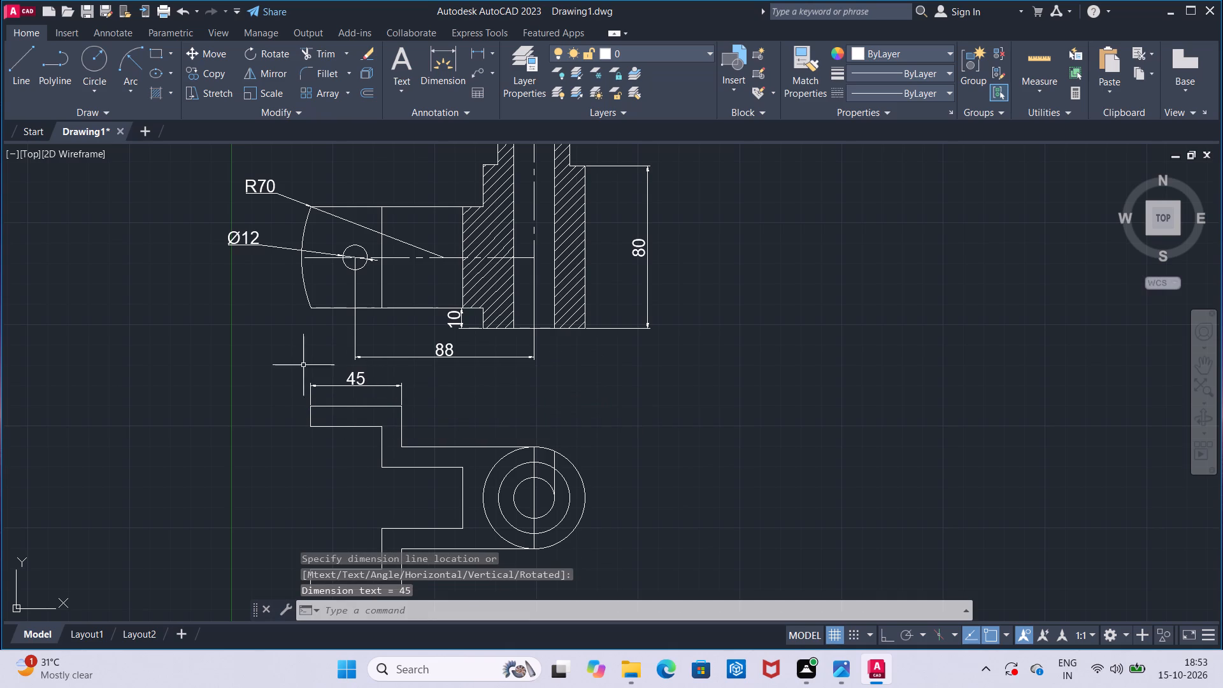
Add a horizontal linear dimension from the upper prong's step to the hub circles' vertical centerline, placed above the lower view's upper edge.
left_click(476, 45)
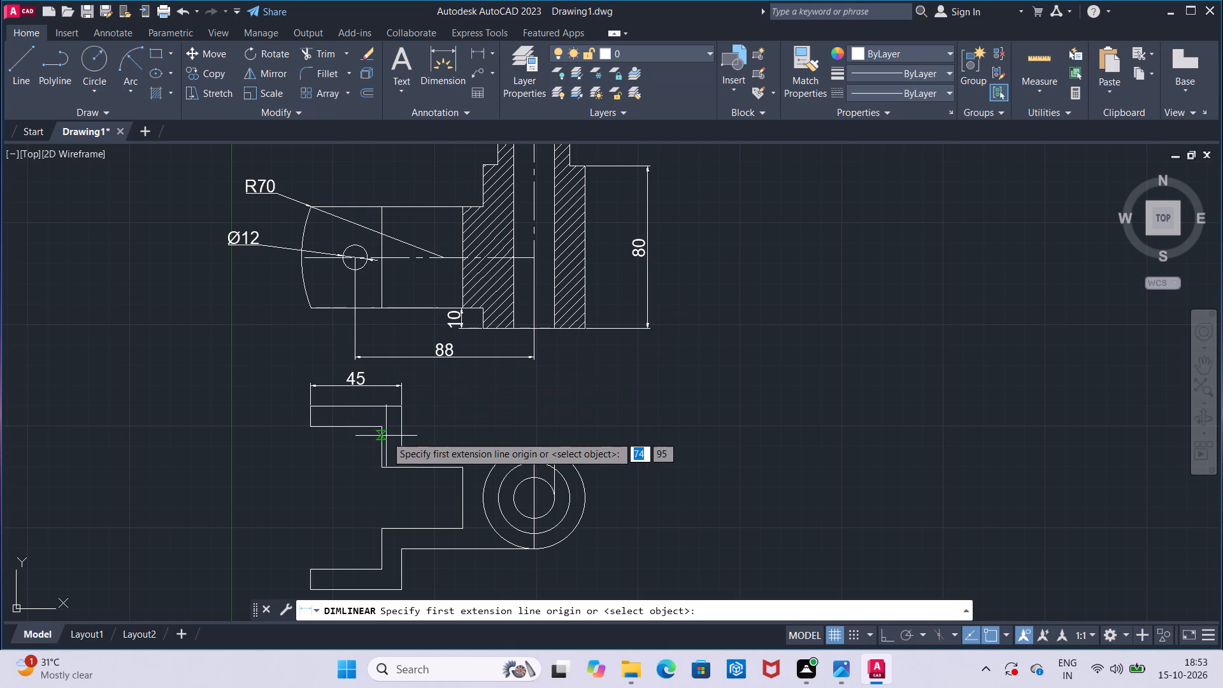
left_click_drag(401, 442, 427, 440)
left_click(533, 447)
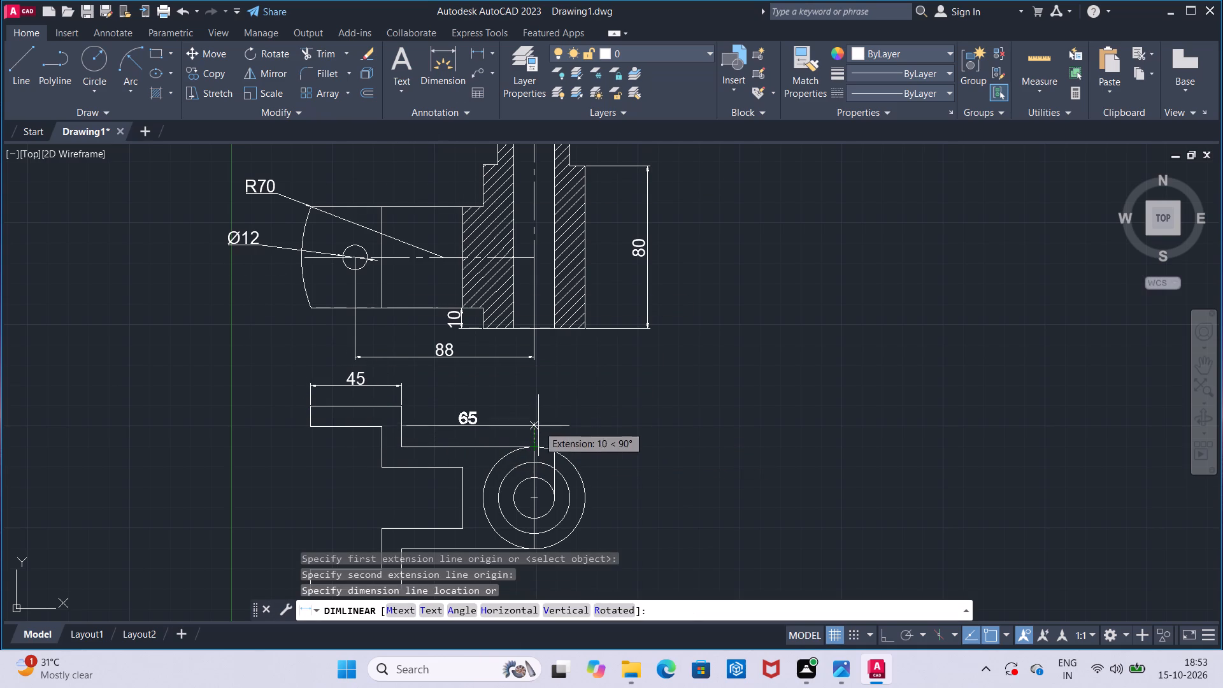
left_click(538, 418)
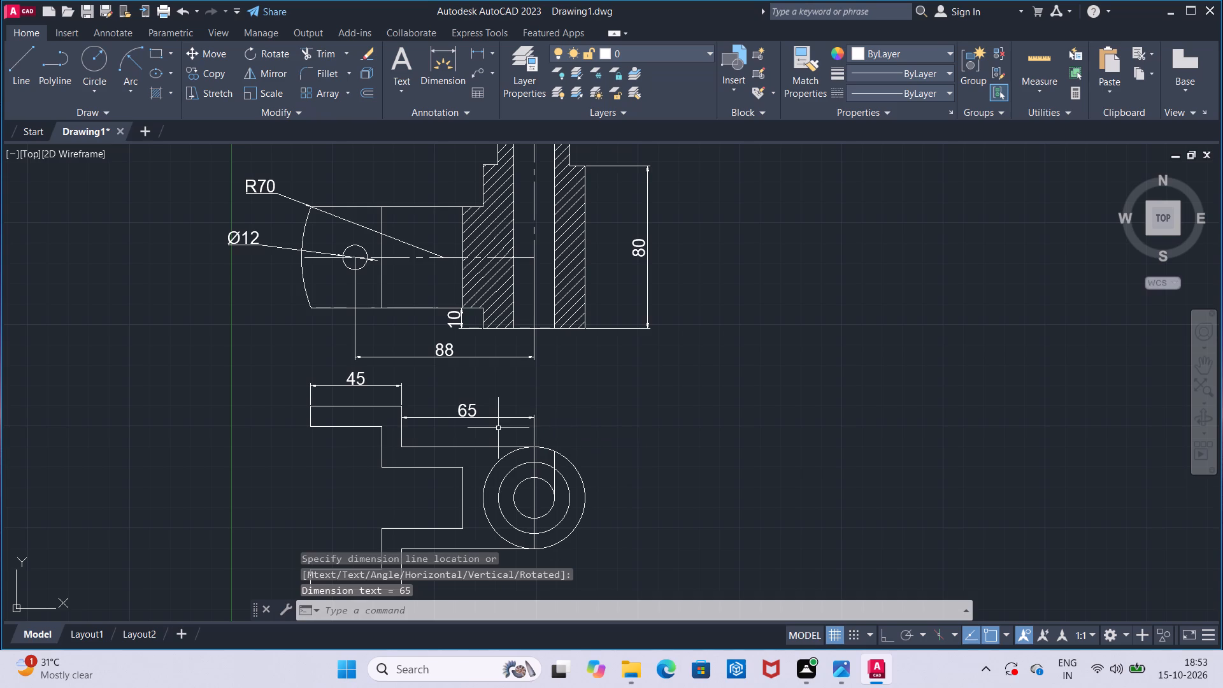
Add a vertical linear dimension to the upper fork prong's thickness in the lower view, placed beside its free end.
middle_click_drag(497, 427, 495, 376)
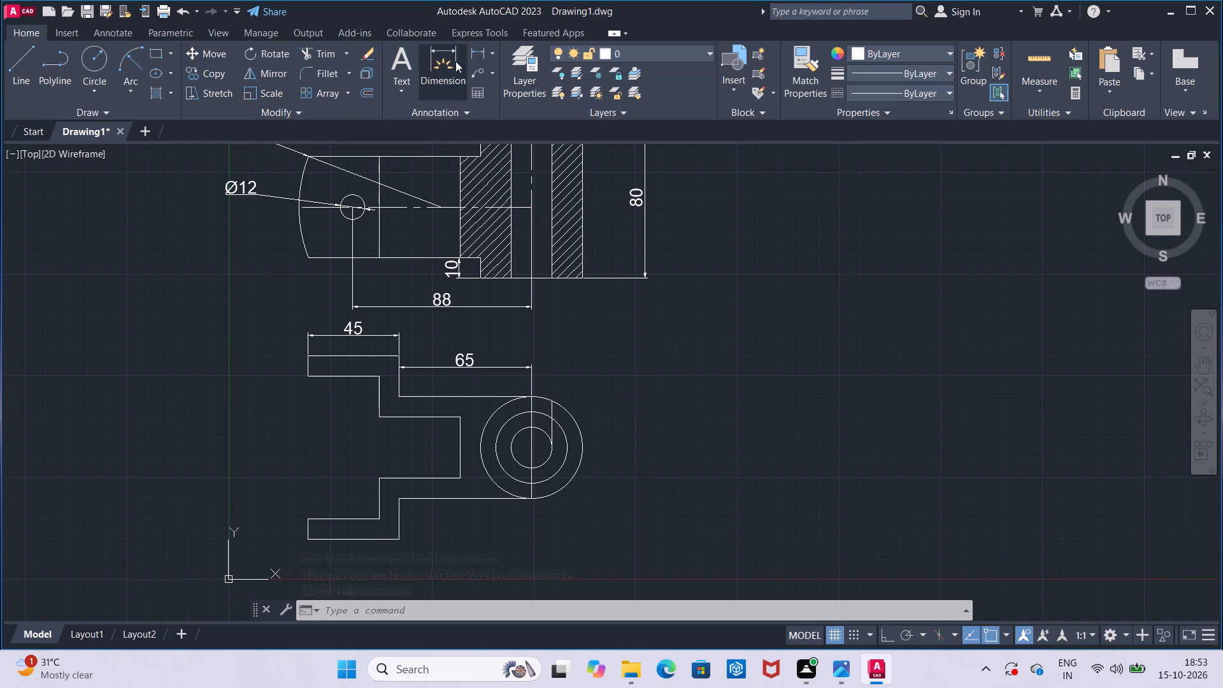
left_click(473, 59)
left_click(310, 358)
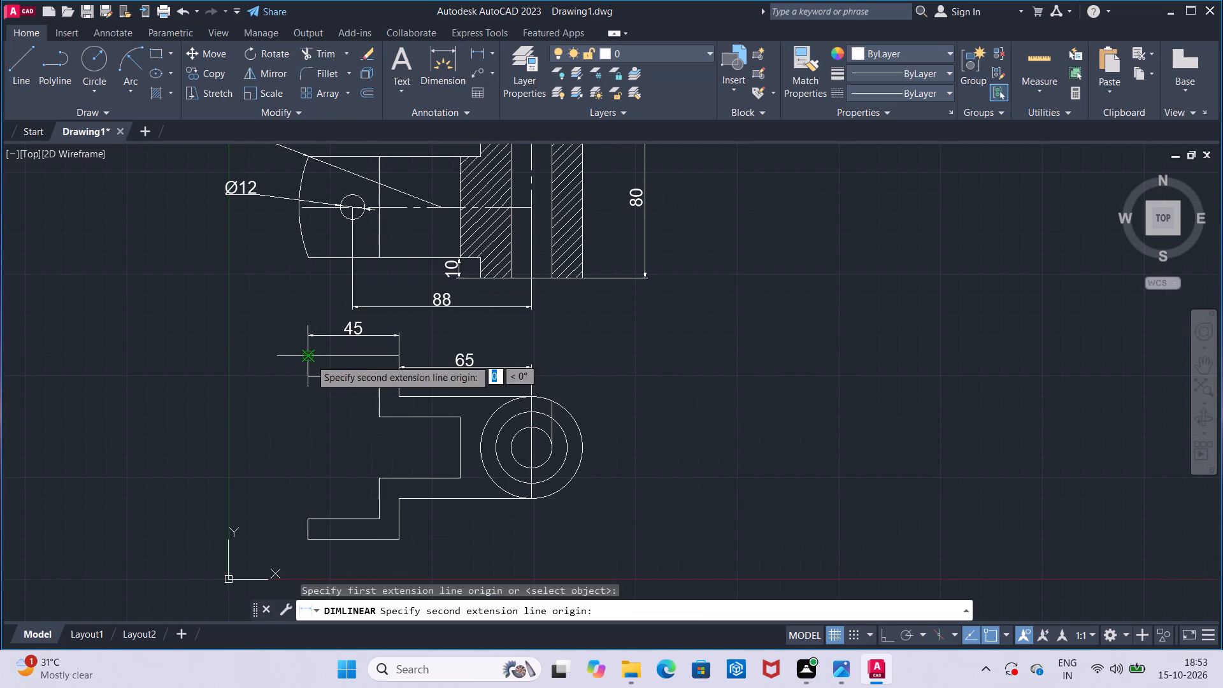
left_click(309, 380)
left_click(290, 378)
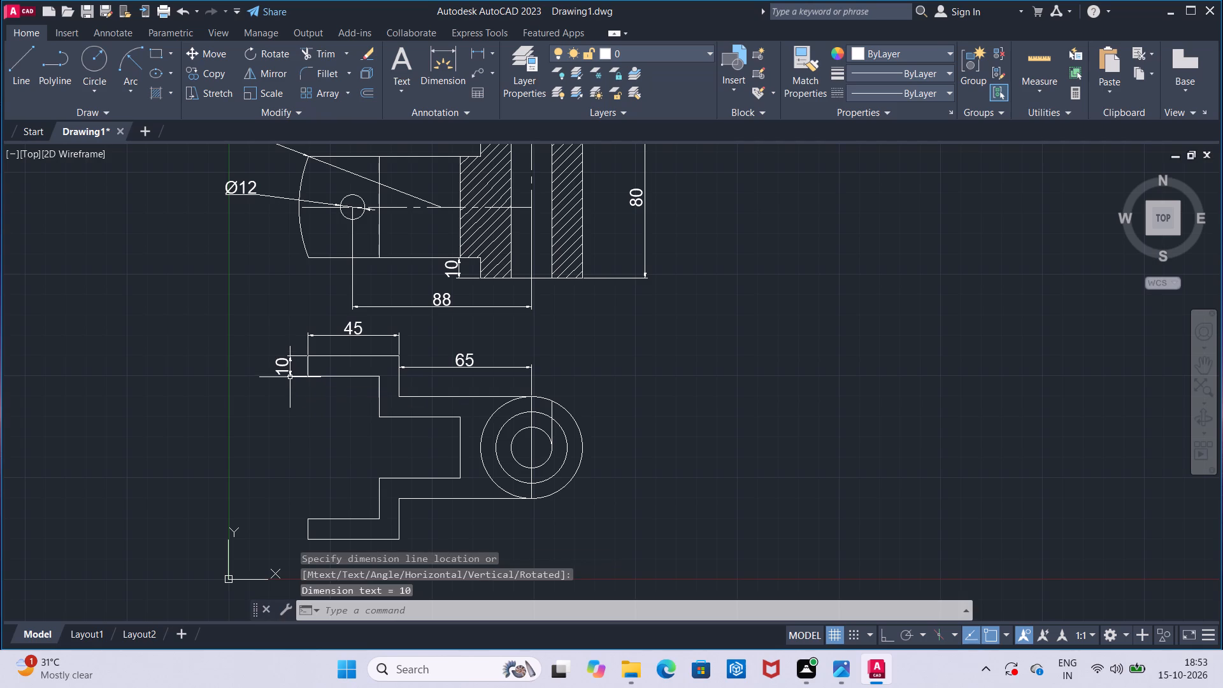
Add a vertical linear dimension between the fork prongs' inner edges in the lower view, placed beyond their free ends.
left_click(472, 50)
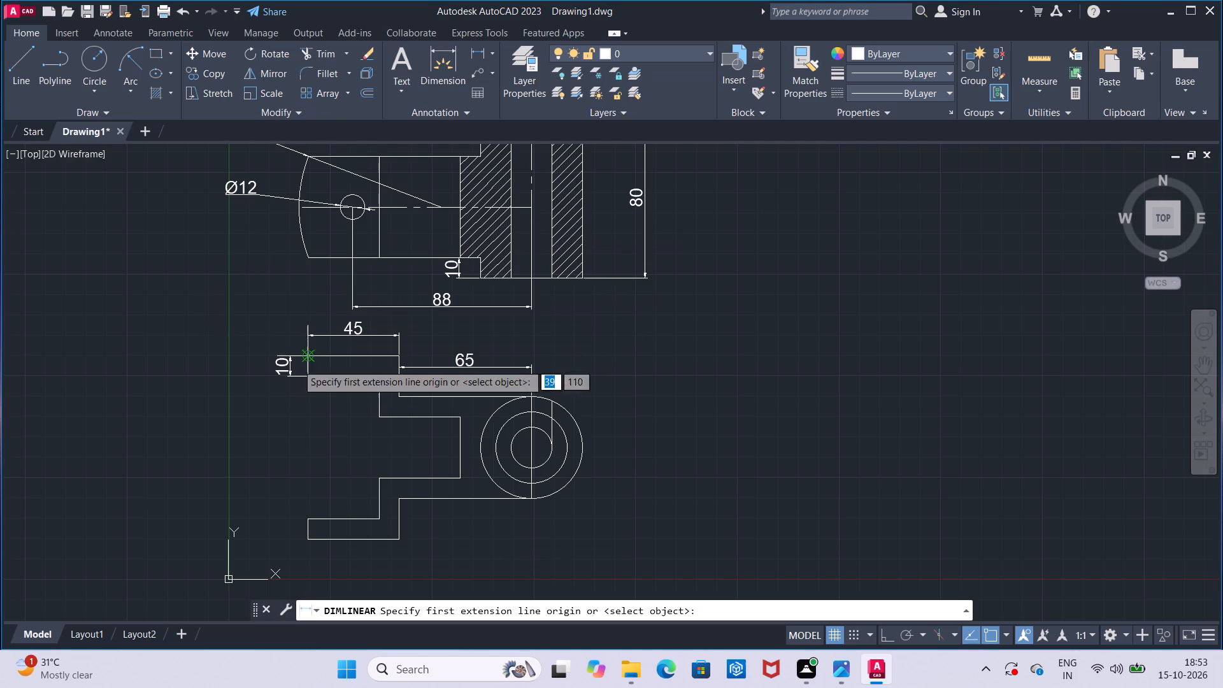
left_click(308, 377)
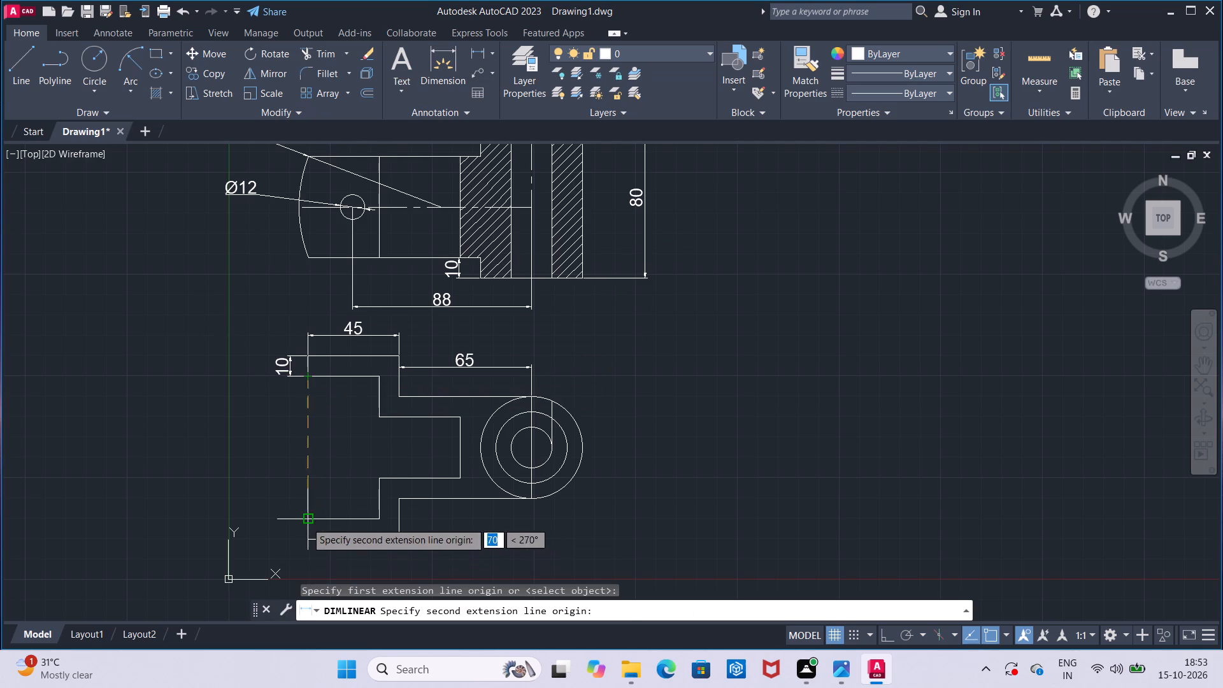
left_click(306, 521)
left_click(271, 513)
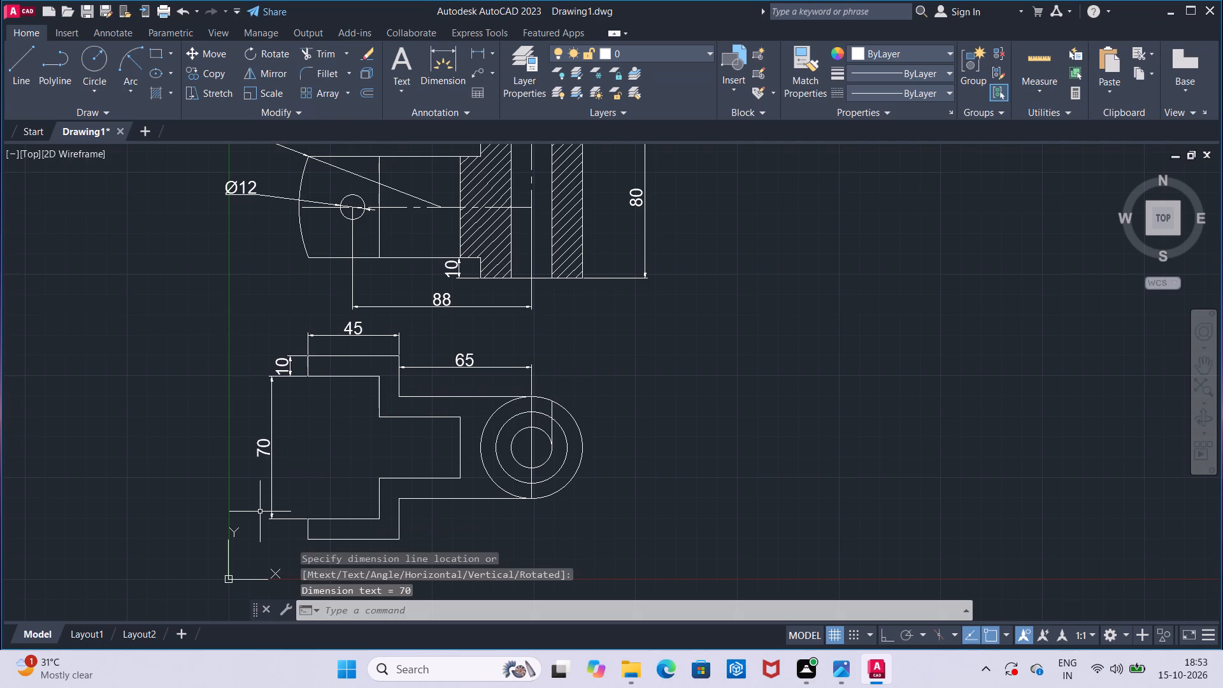
Add a vertical linear dimension to the narrow slot's width in the lower view, placed inside the wide fork opening.
left_click(473, 58)
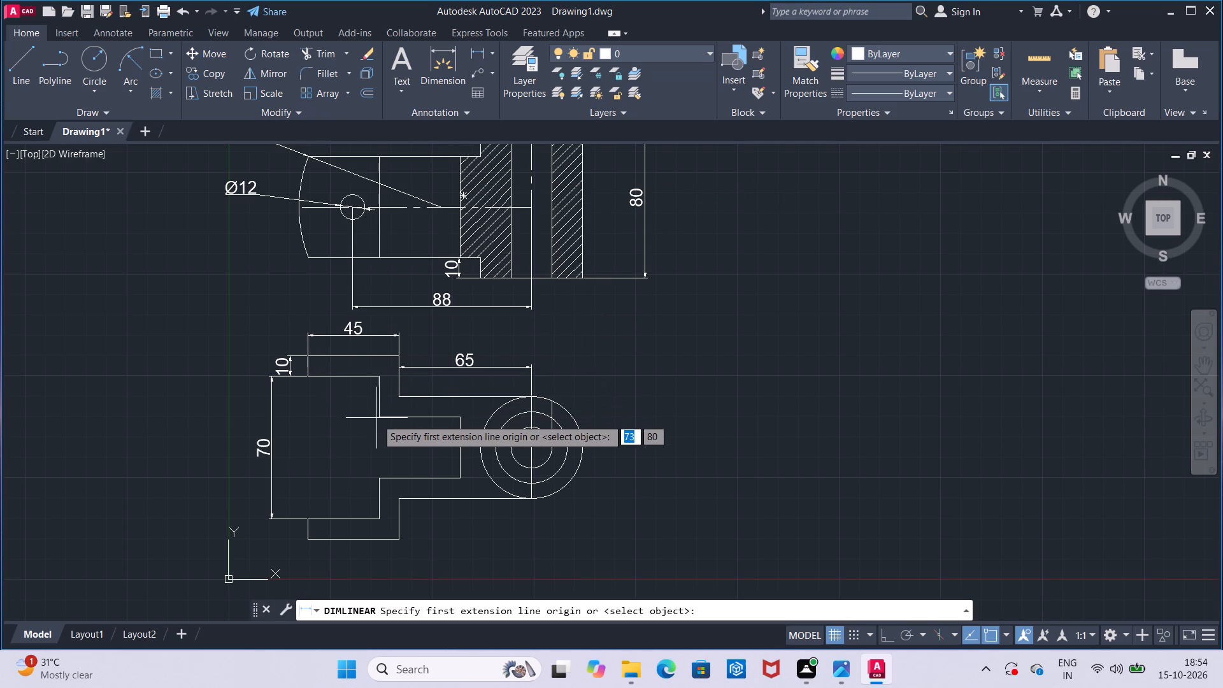
left_click(376, 419)
left_click(376, 471)
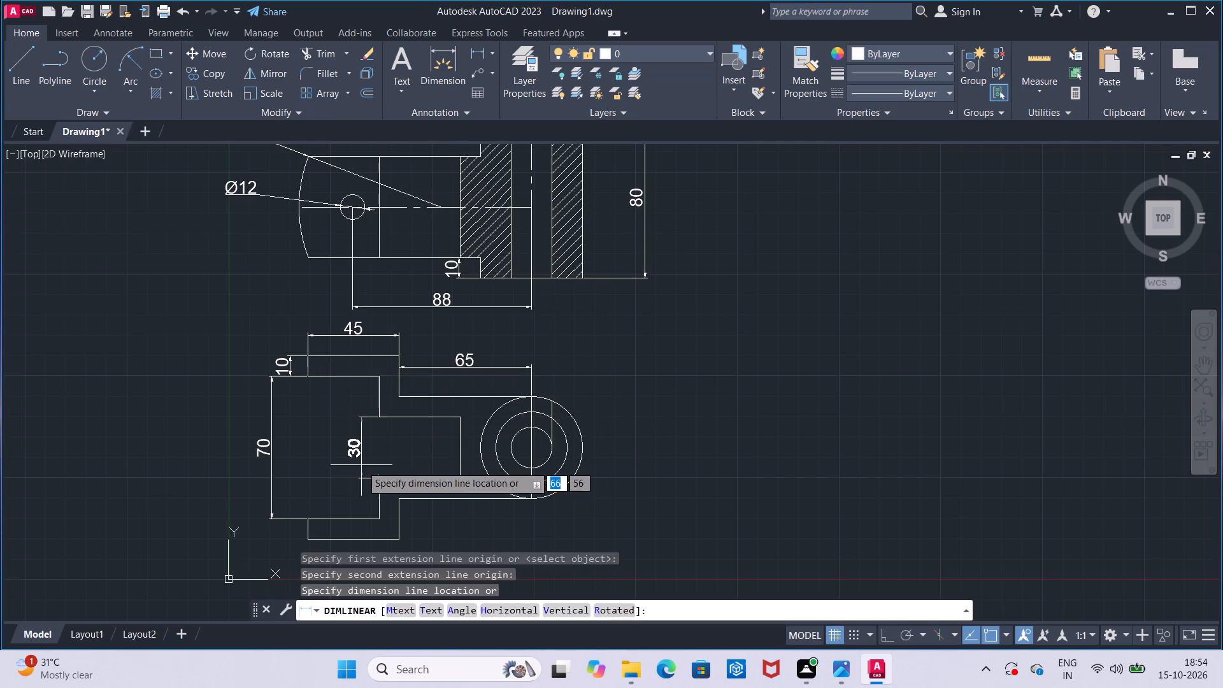
left_click(361, 465)
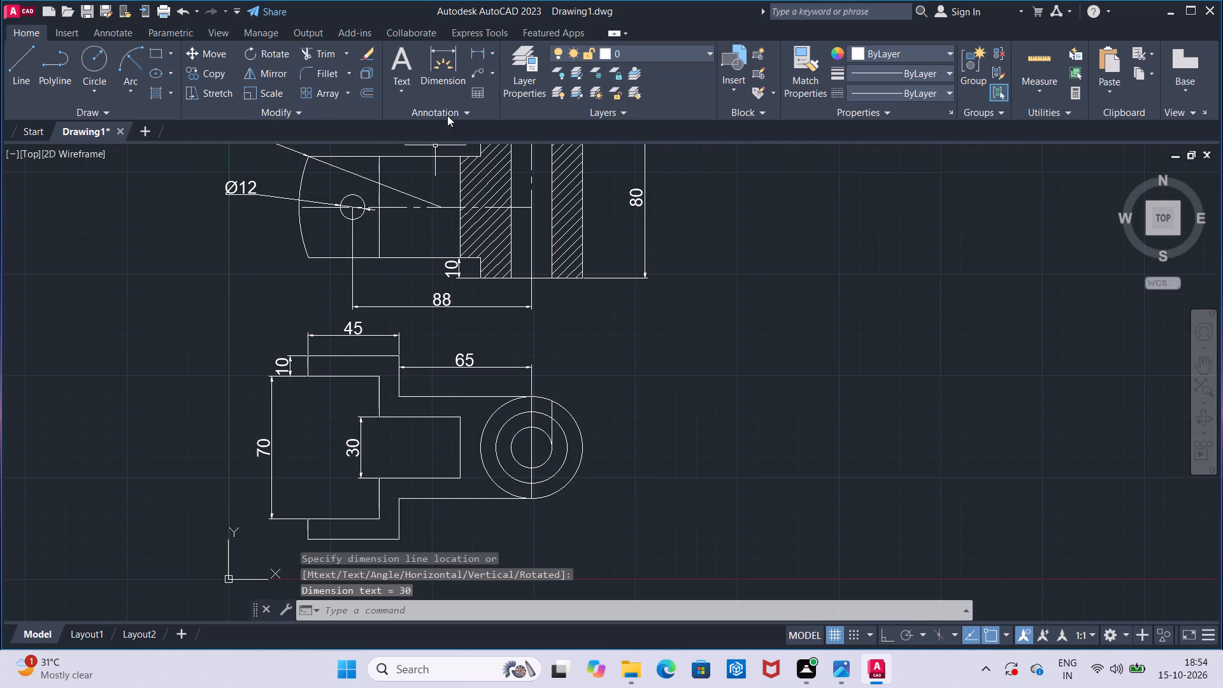
Add a diameter dimension to the outermost hub circle in the lower view, with its text outside, up and right of the hub.
left_click(487, 50)
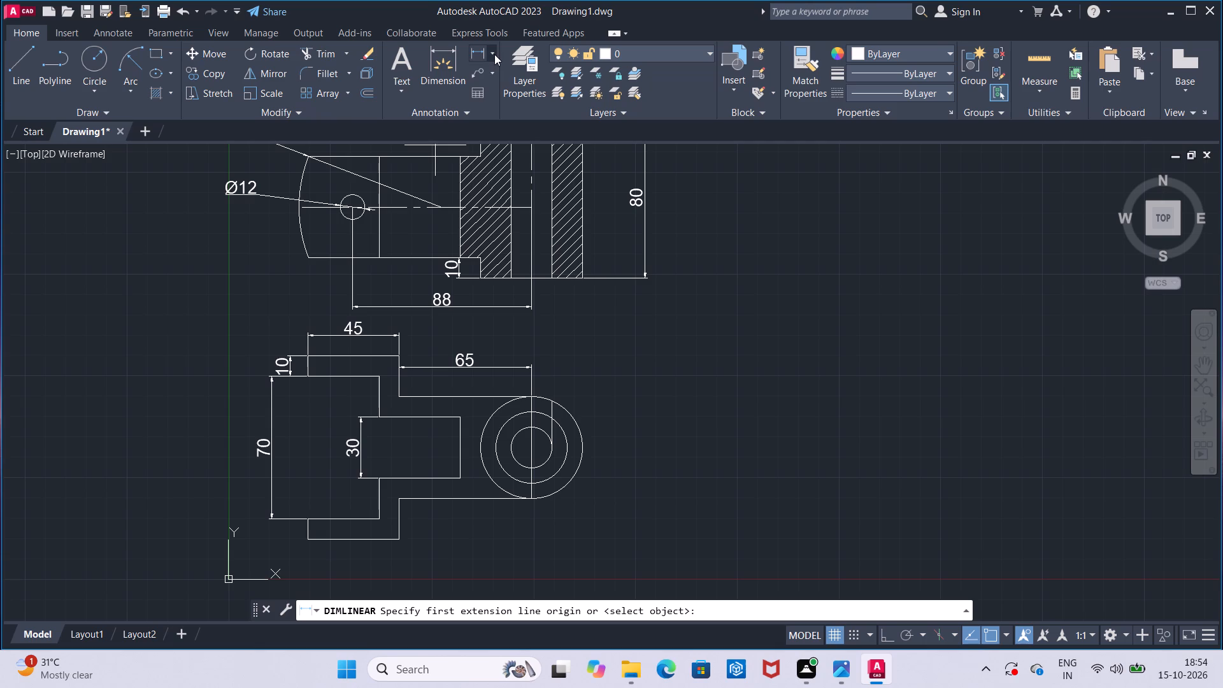
left_click(494, 54)
left_click(526, 241)
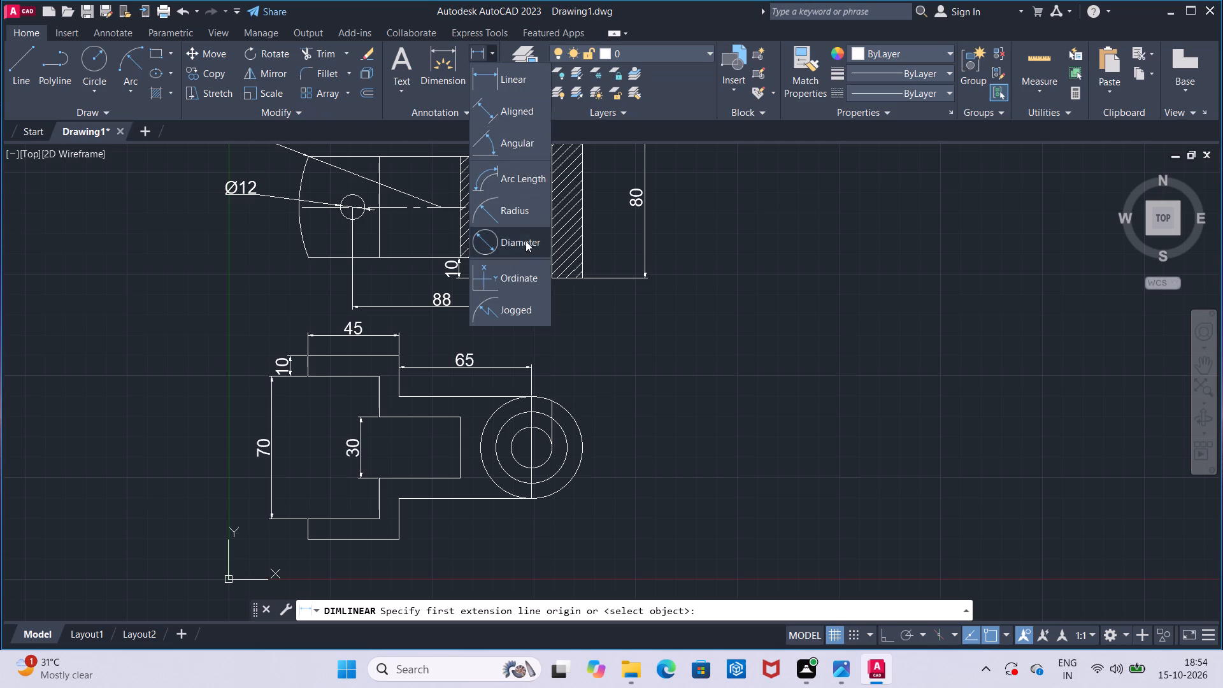
left_click(572, 418)
left_click(614, 411)
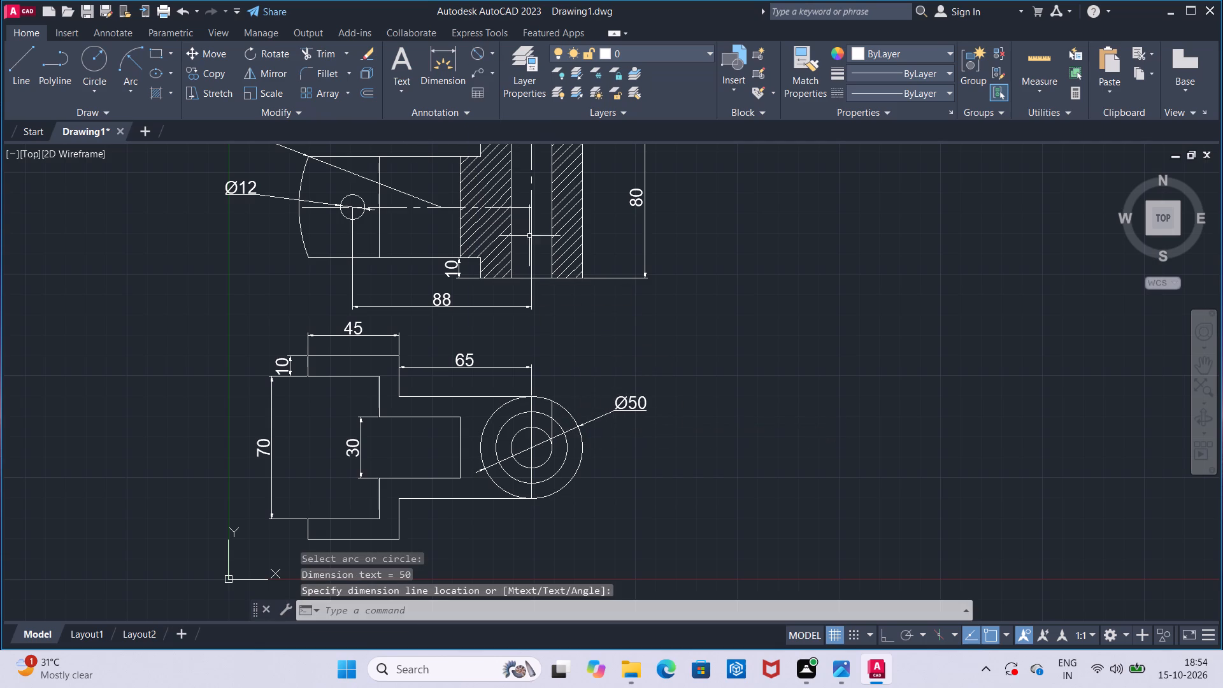
Trim away the stray short vertical line crossing the hub circles, just right of their centre in the lower view.
left_click_drag(470, 52, 471, 62)
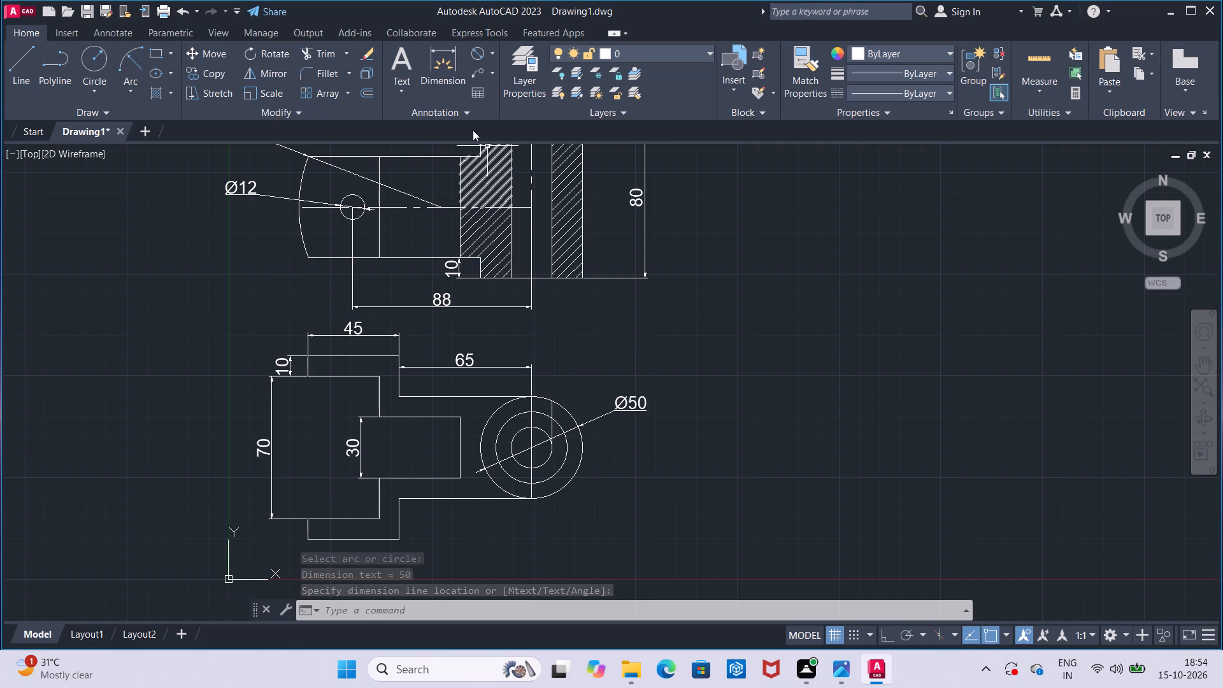
left_click(303, 50)
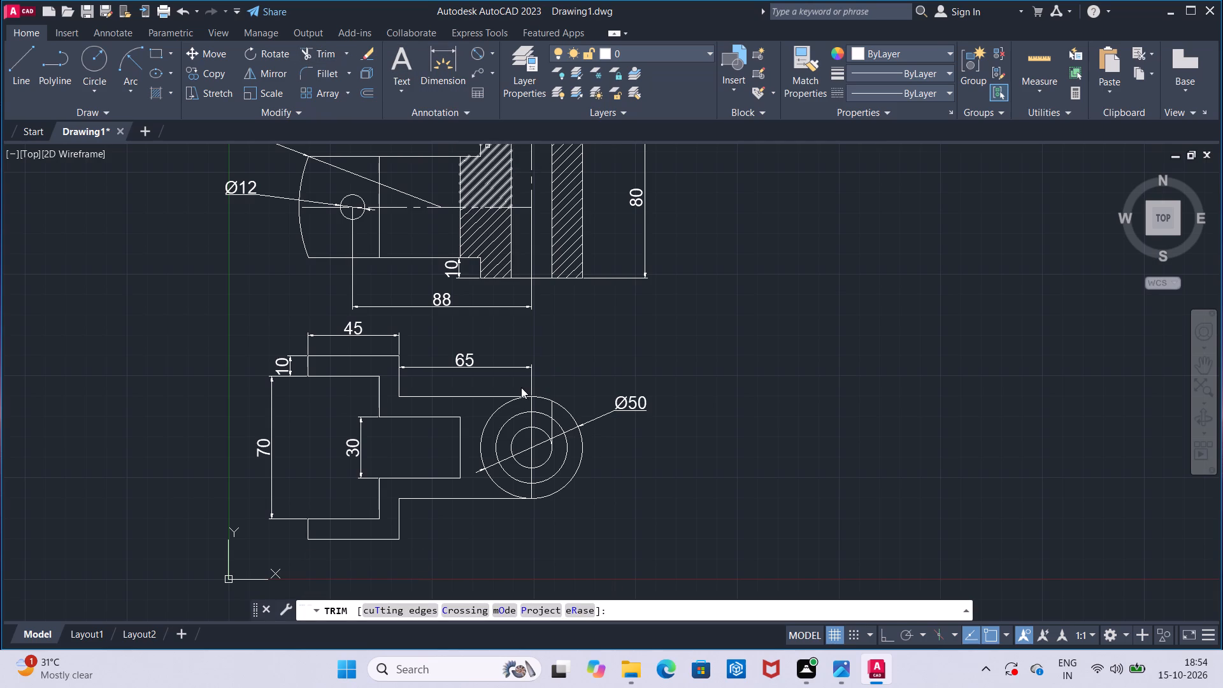
left_click(313, 54)
left_click(933, 460)
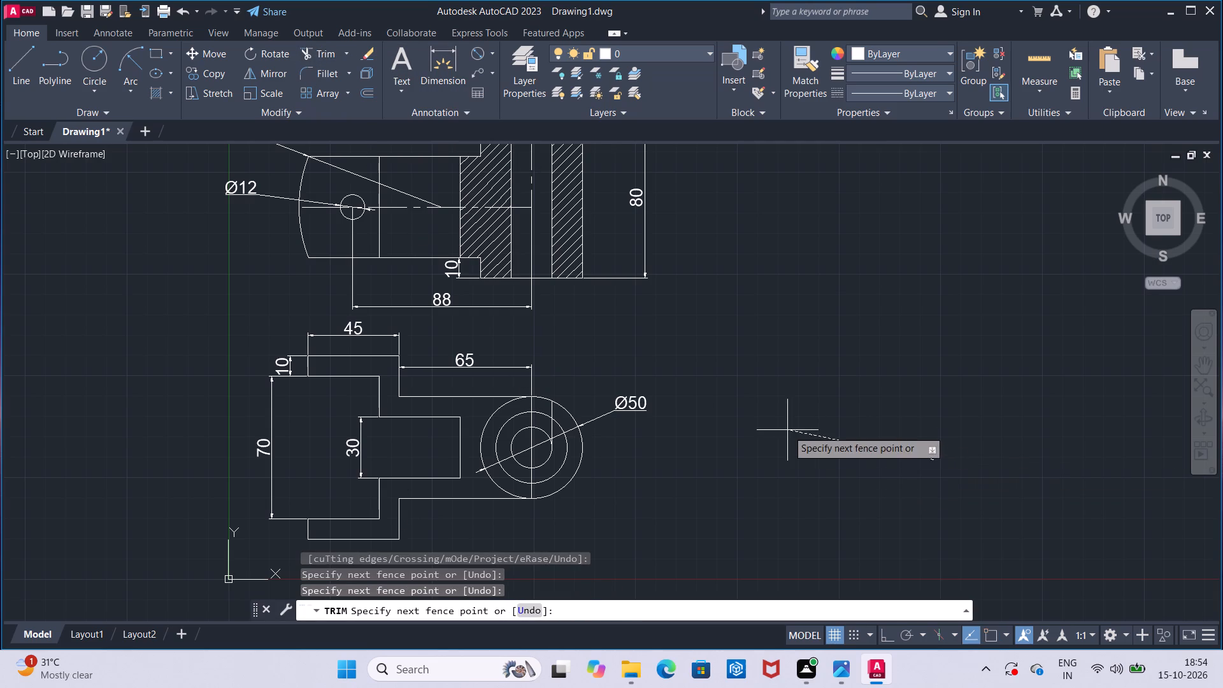
left_click(787, 430)
left_click(325, 58)
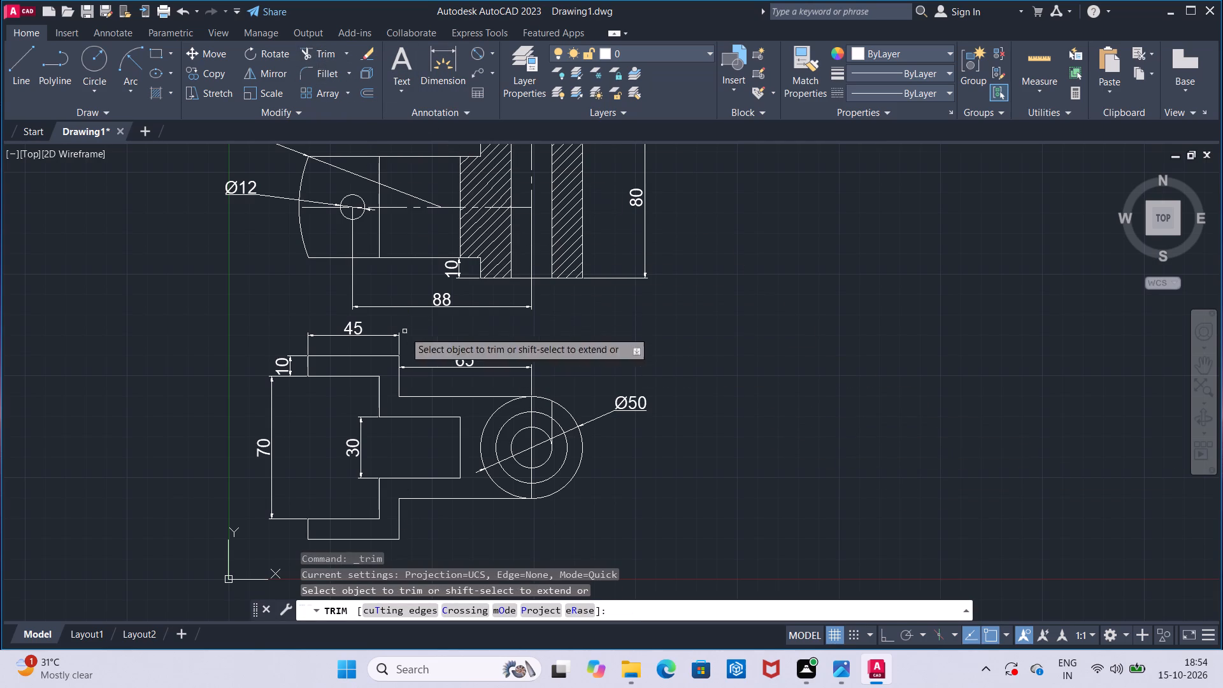
left_click(553, 413)
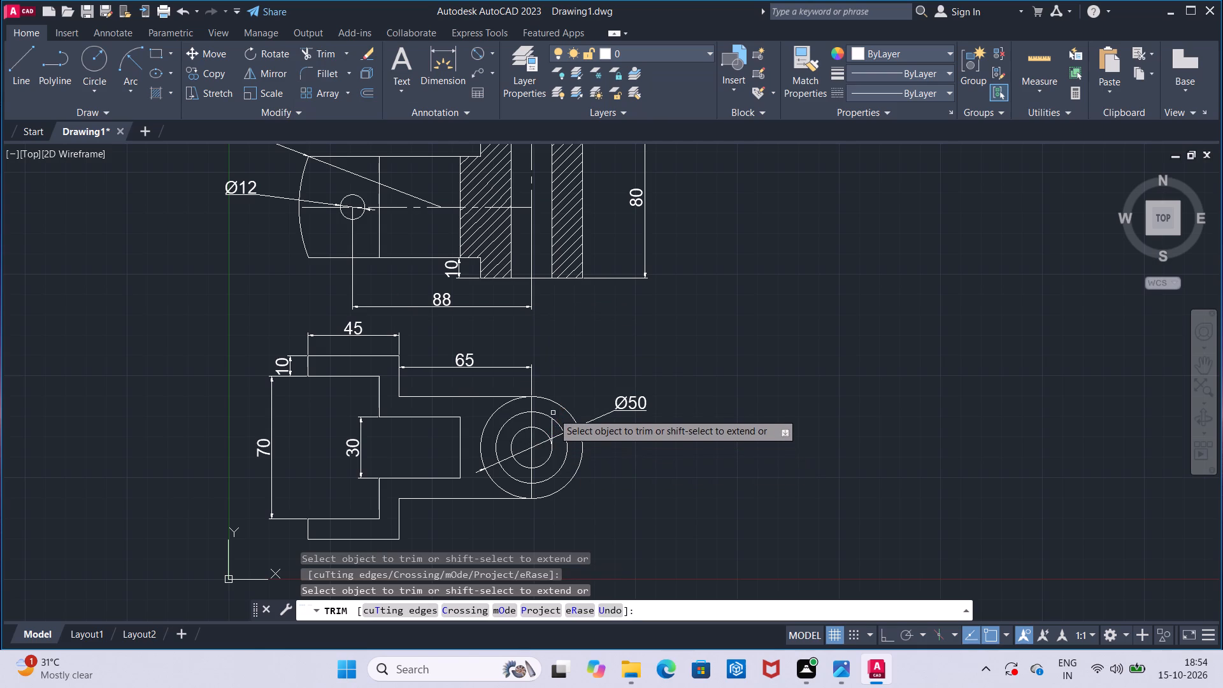
left_click(554, 425)
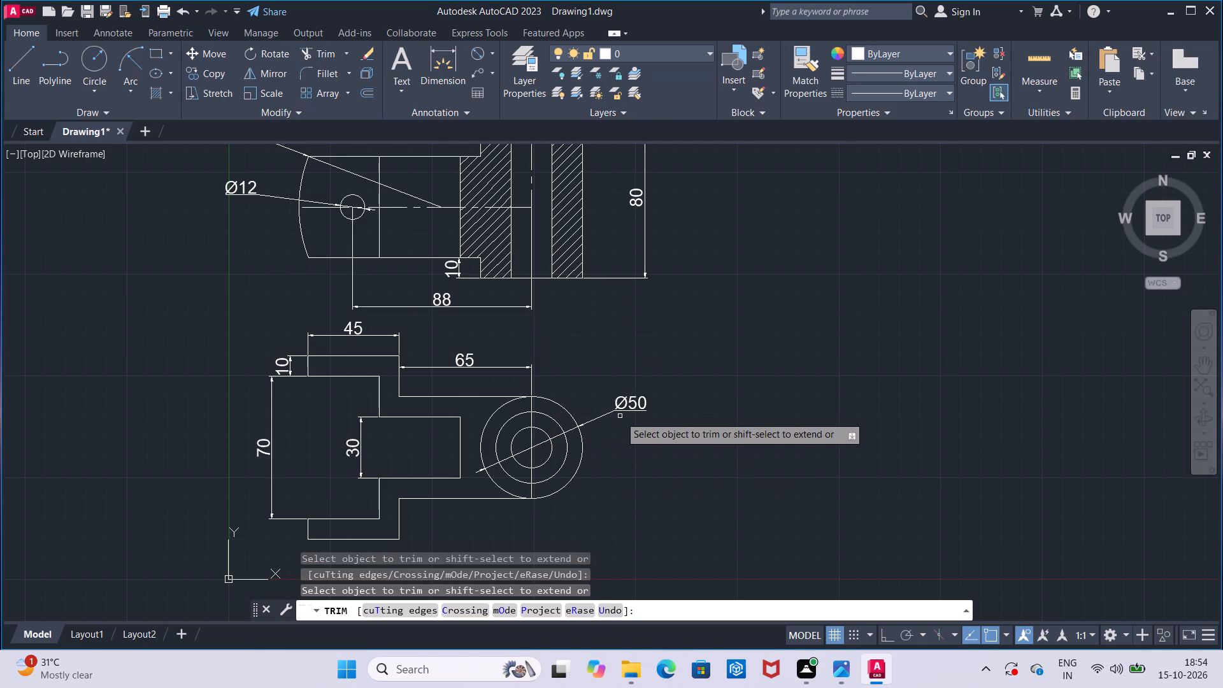
key("Escape")
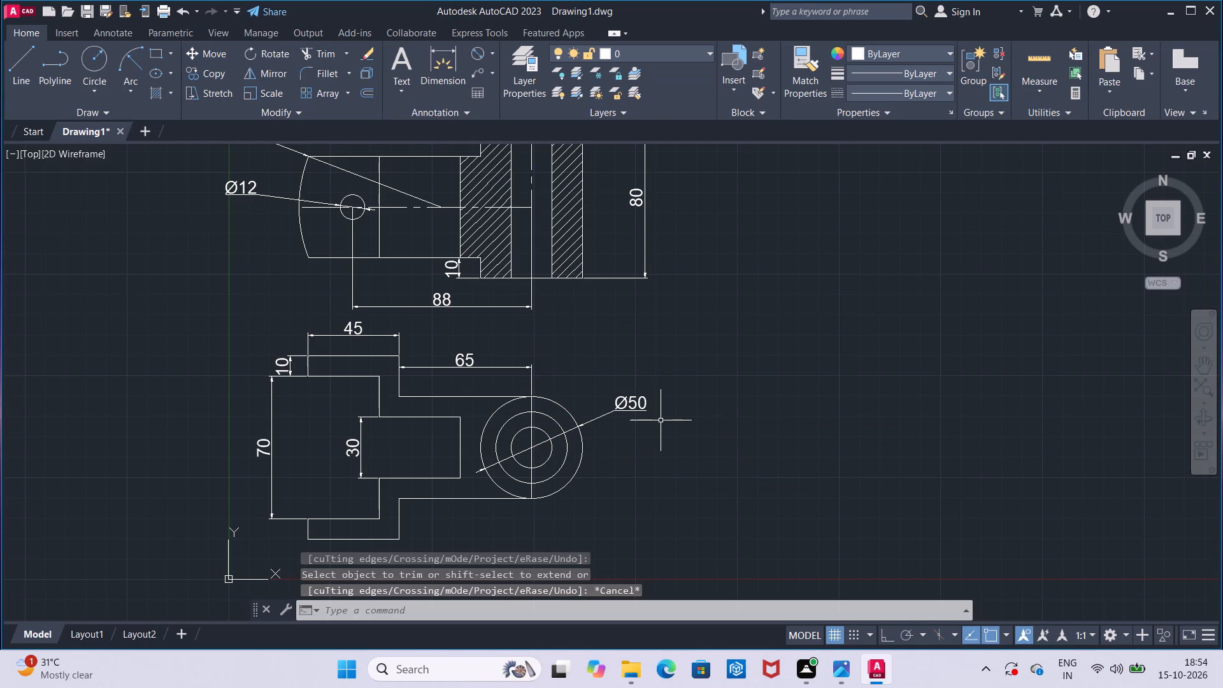
Add a diameter dimension to the middle hub circle in the lower view, with its text just above the outer circle's dimension.
left_click(474, 52)
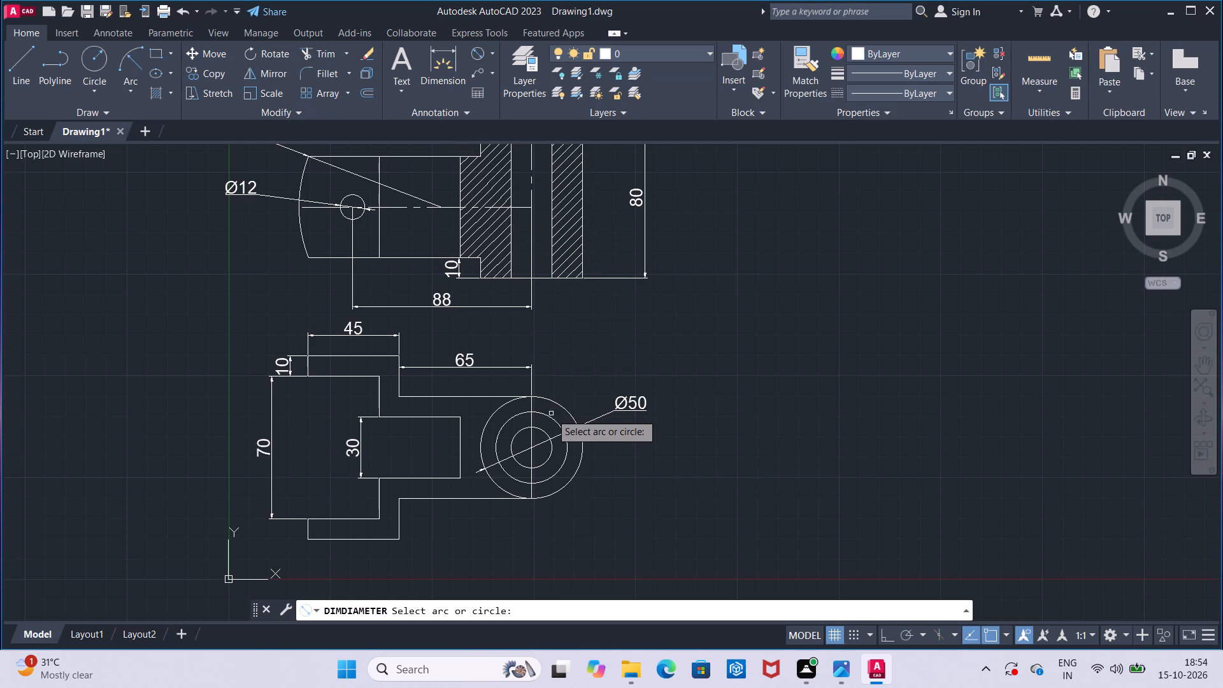
left_click_drag(551, 416, 559, 413)
left_click(596, 399)
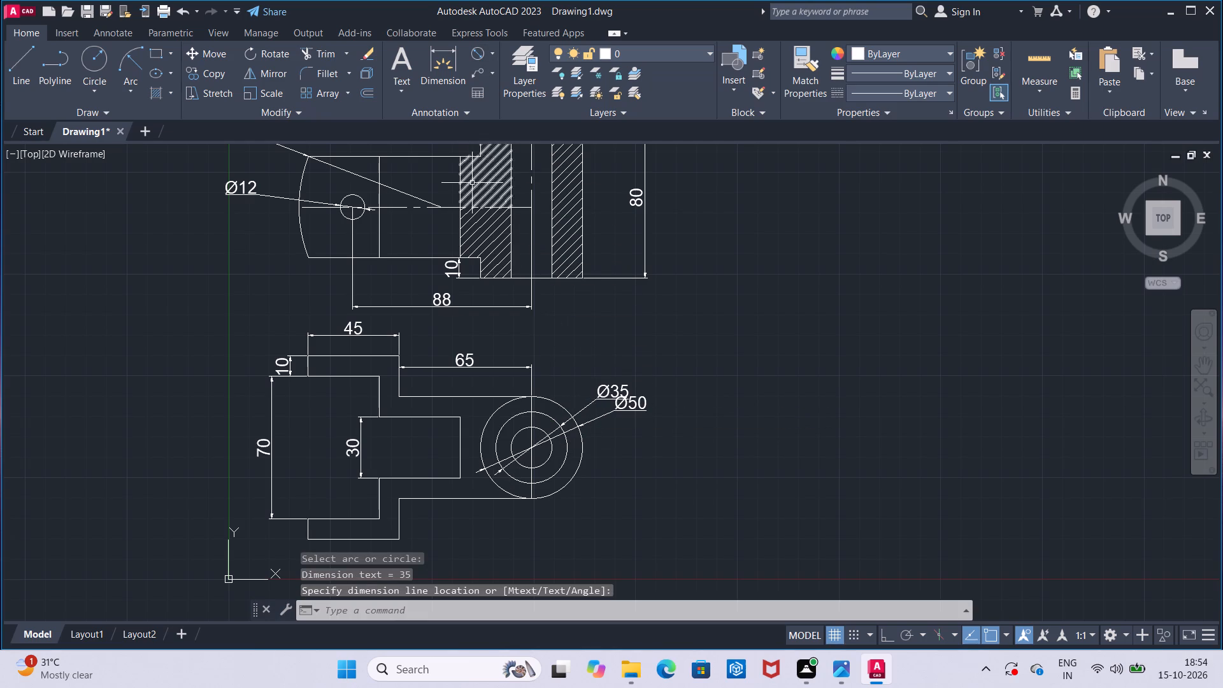
Add a diameter dimension to the innermost hub circle, with its text outside, down and right of the hub.
left_click(475, 51)
left_click(552, 454)
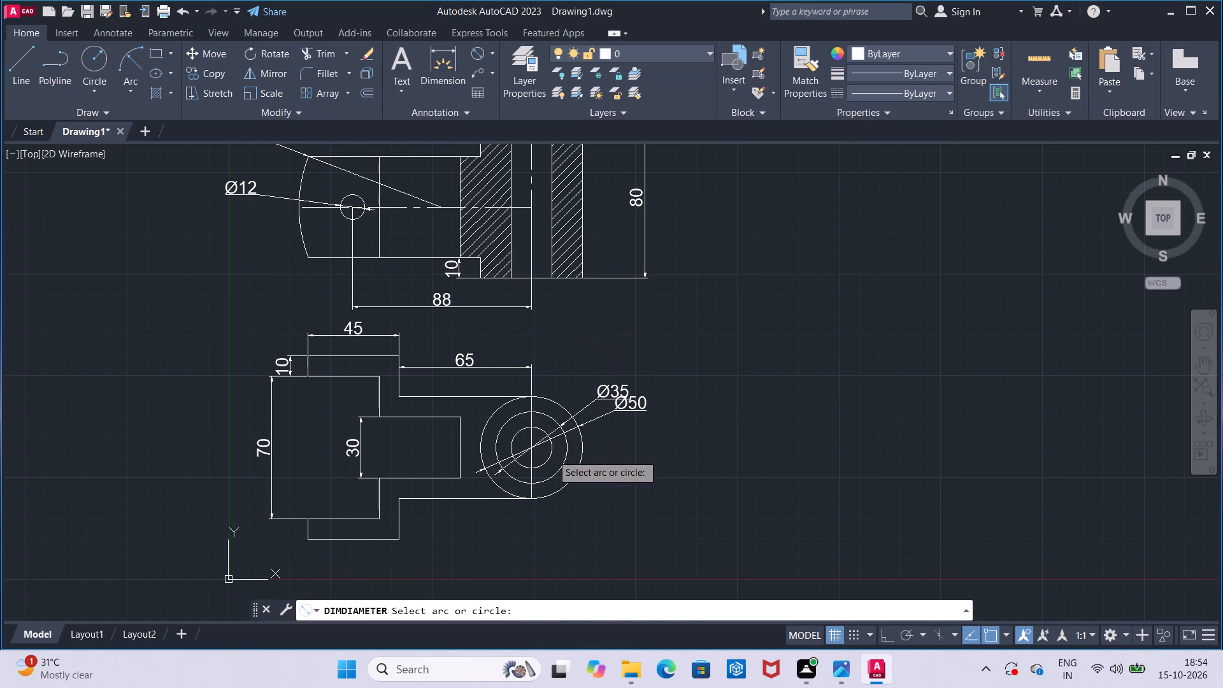
left_click(614, 490)
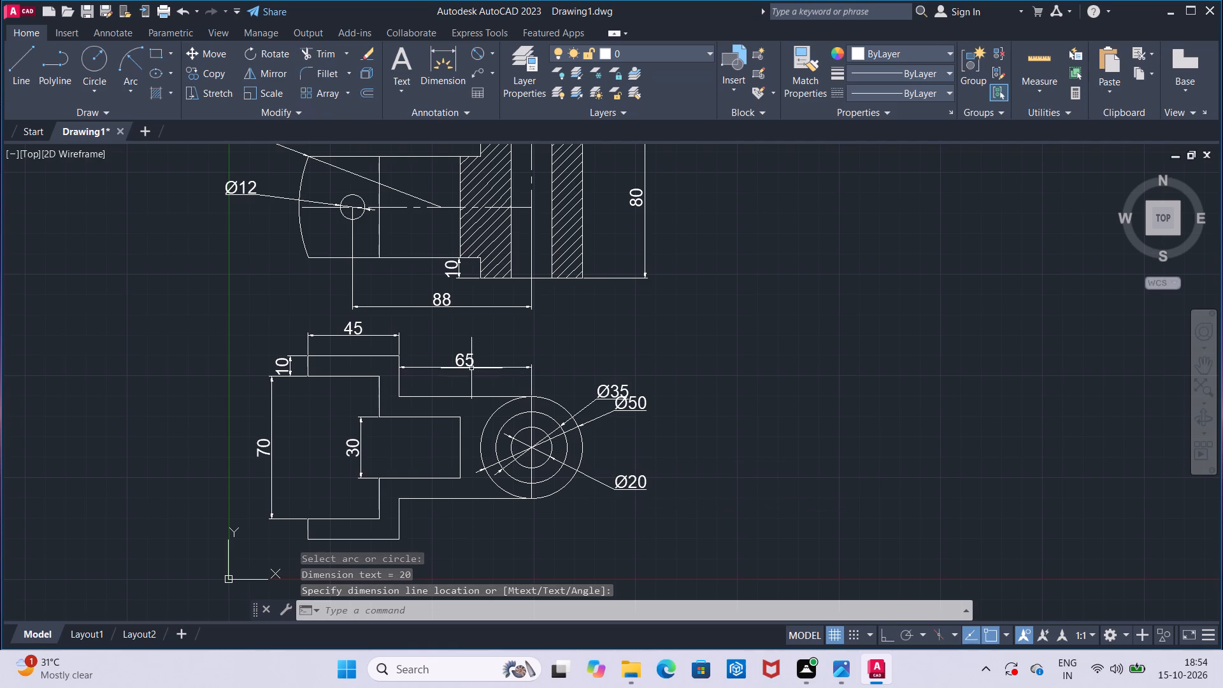
Add a horizontal linear dimension from the lower prong's inner step corner to the narrow slot's closed end, placed below the lower view.
middle_click_drag(558, 352, 573, 333)
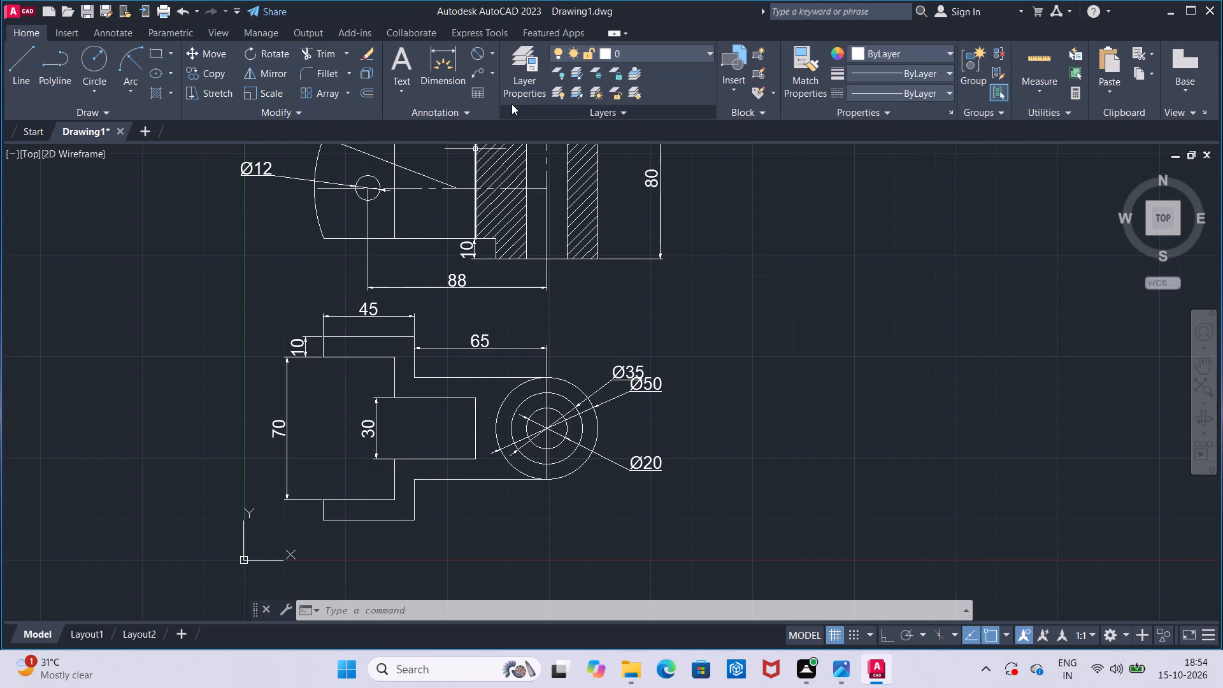
left_click(490, 59)
left_click(492, 87)
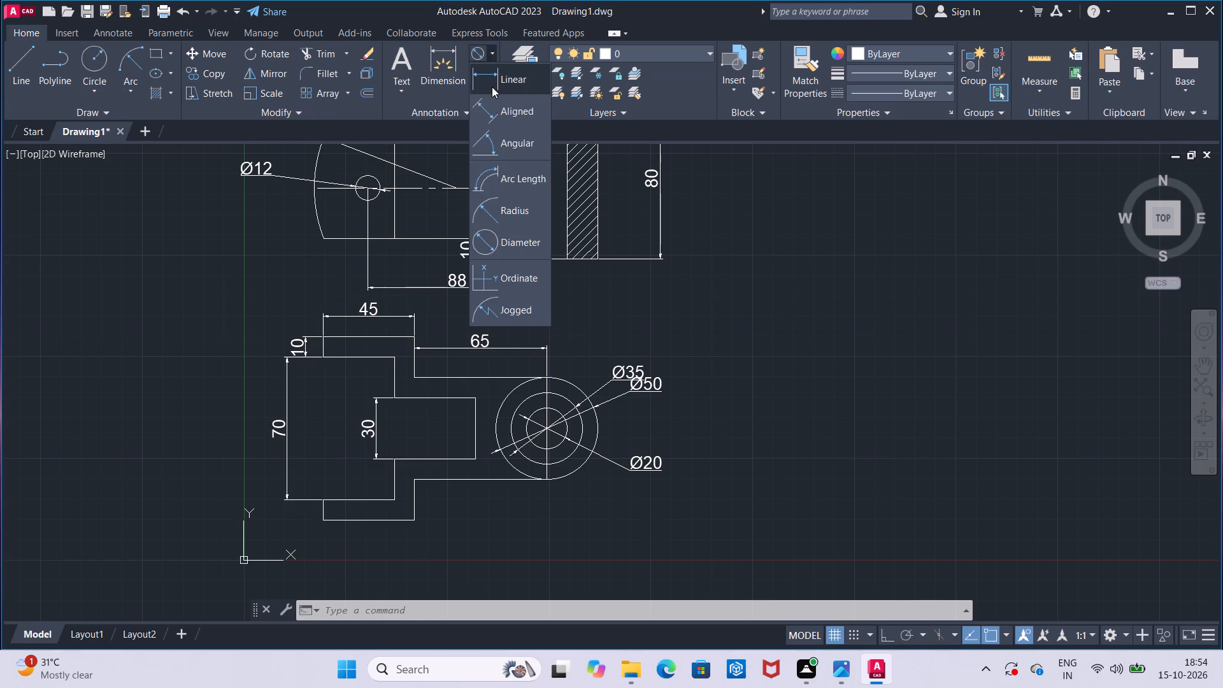
left_click(392, 508)
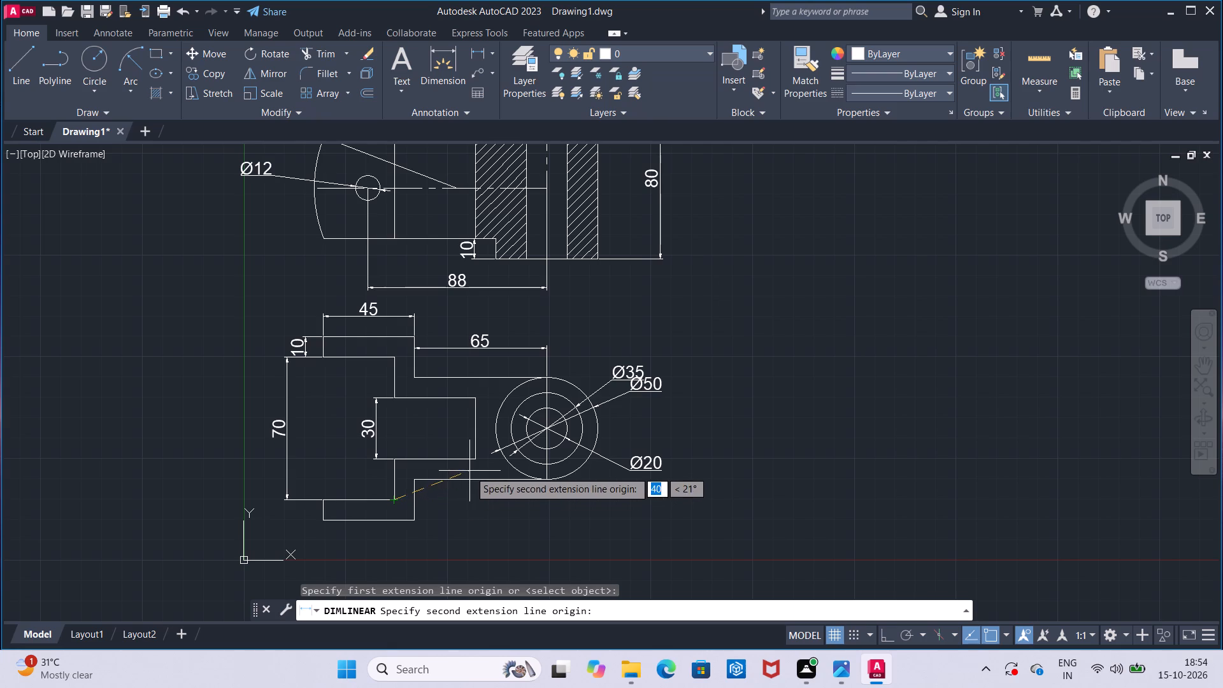
left_click(478, 461)
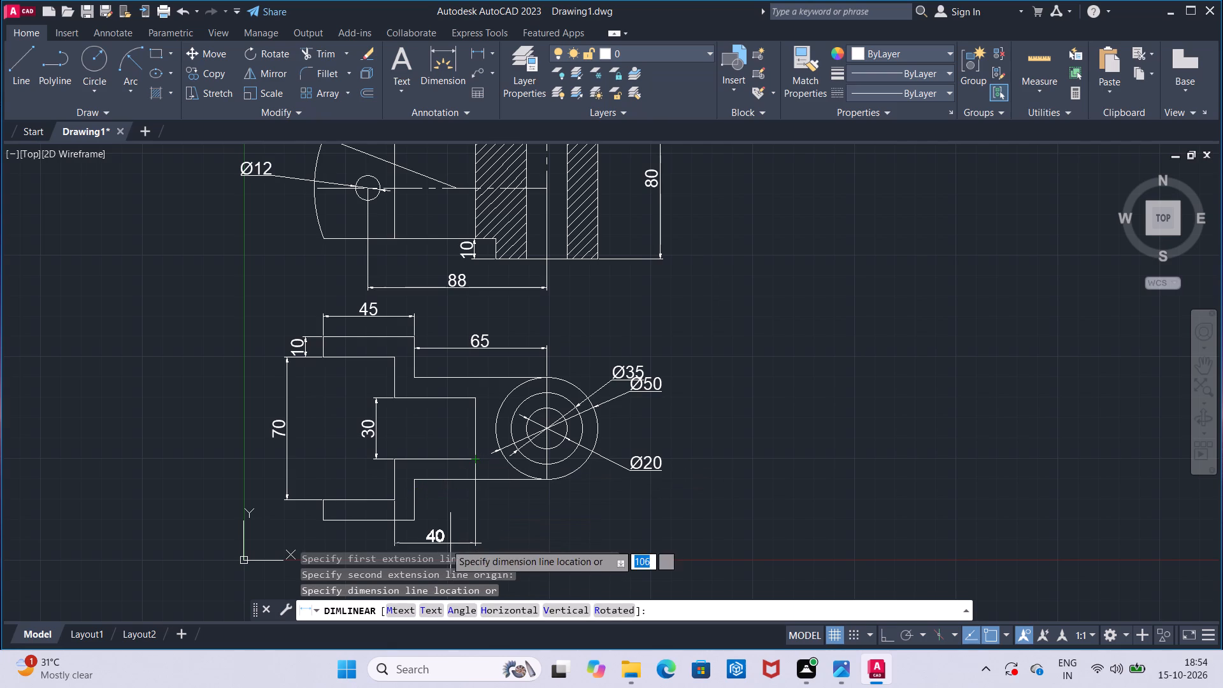
left_click(435, 533)
Turn off command logging with LOGFILEOFF.
scroll(483, 445, "down", 1)
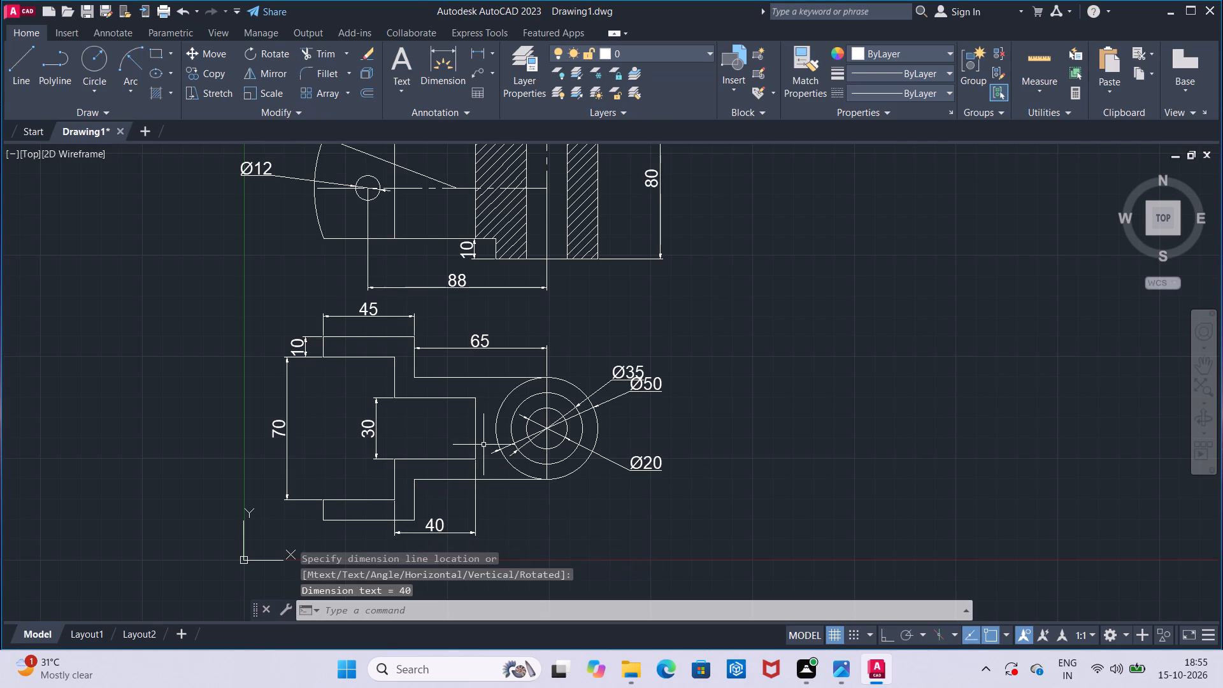
left_click(427, 612)
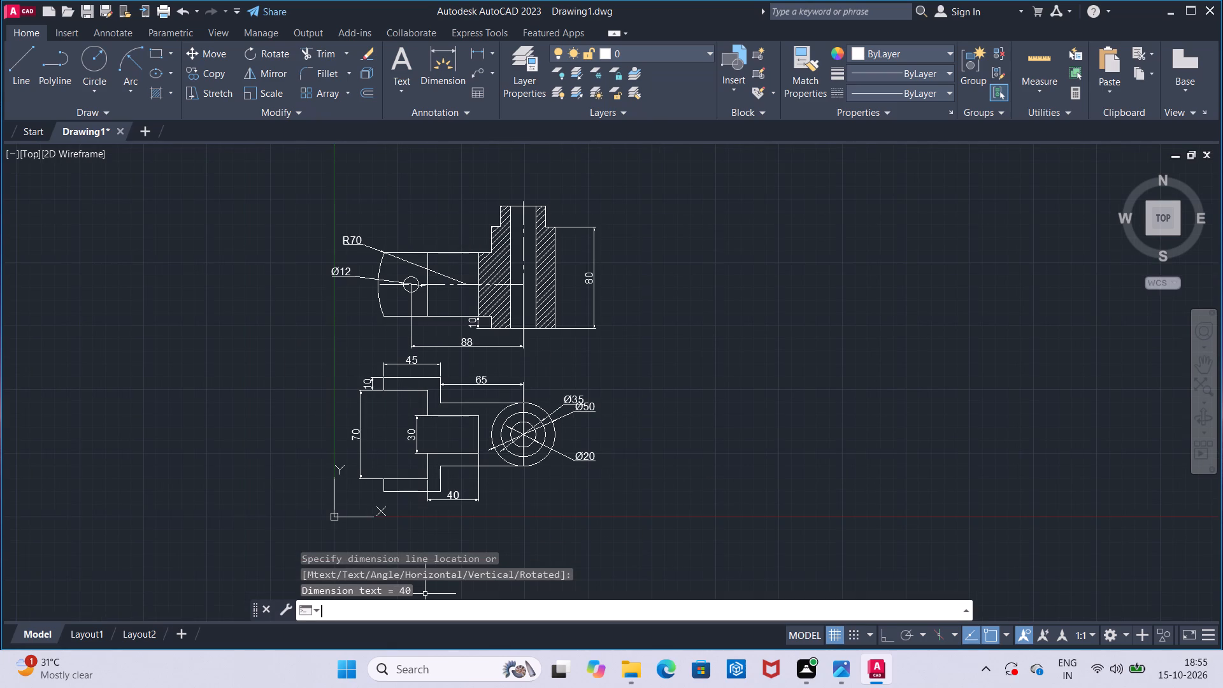
type("log")
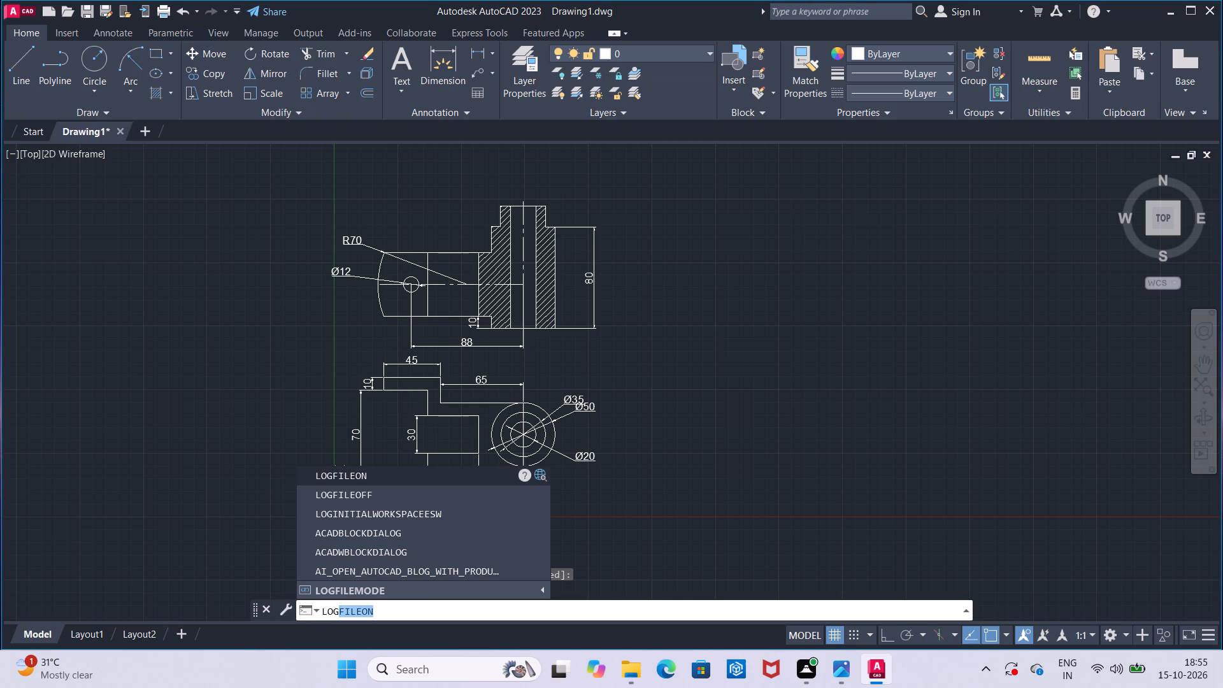
left_click(386, 503)
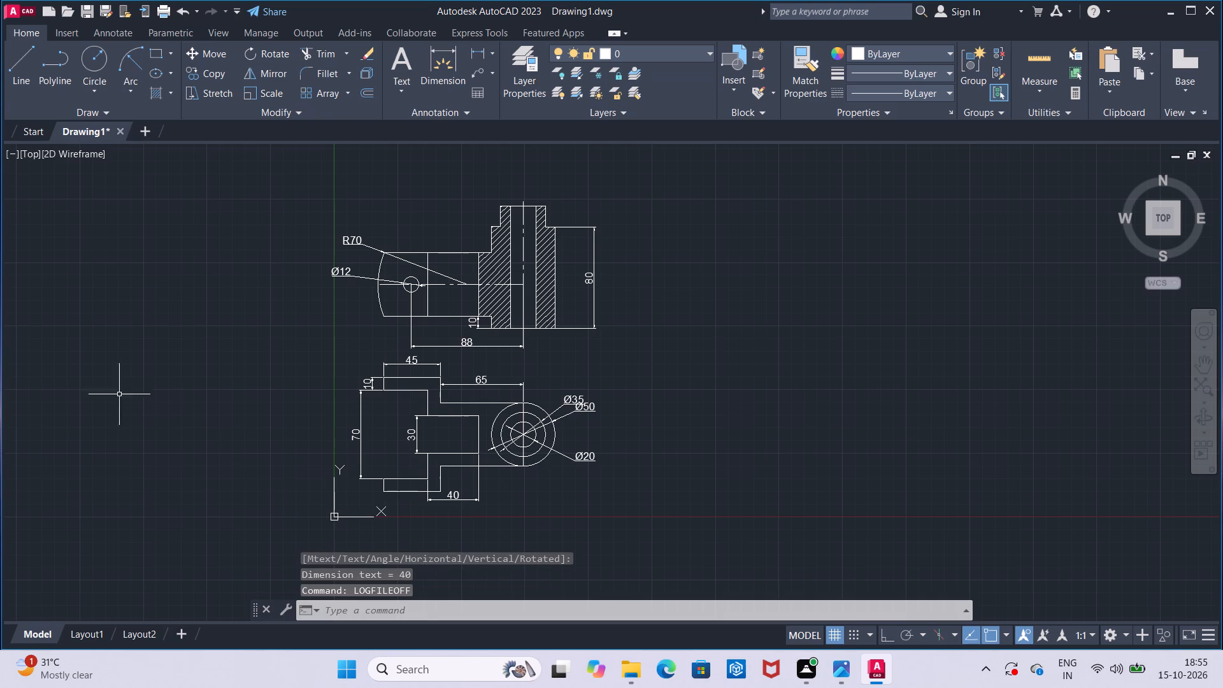
Save the drawing as "Fork Bracket" in Documents in AutoCAD 2018 format and dismiss the notice about web and mobile access.
left_click(83, 5)
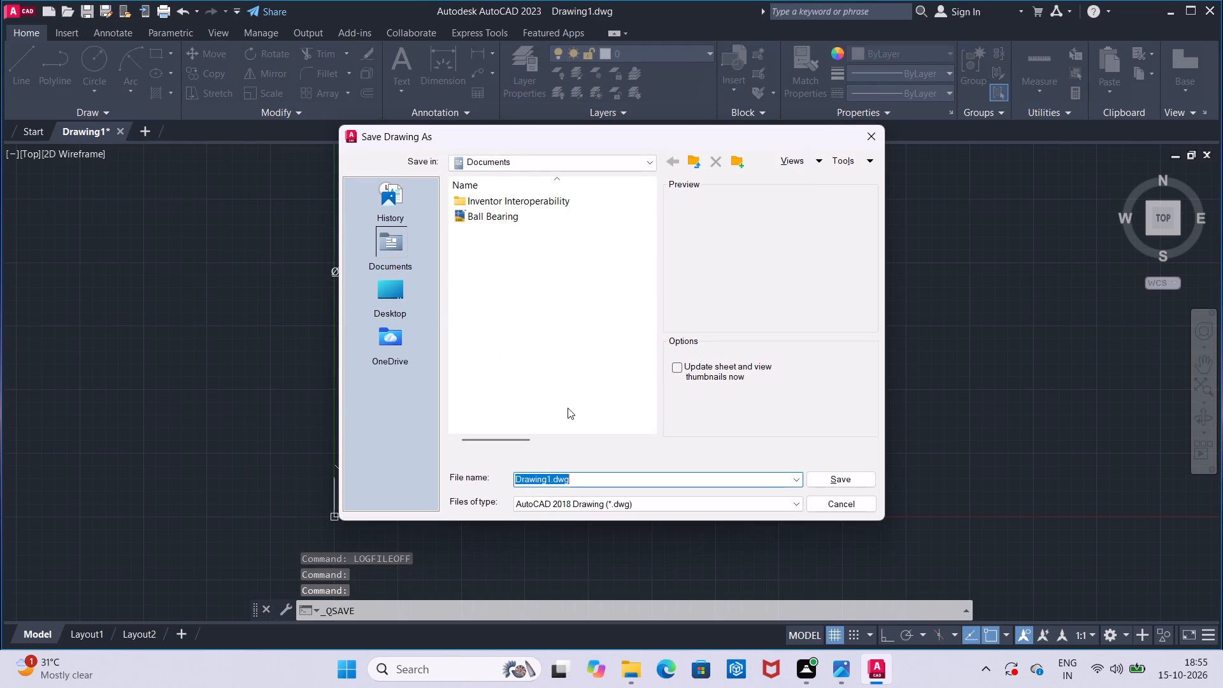
key("BackSpace")
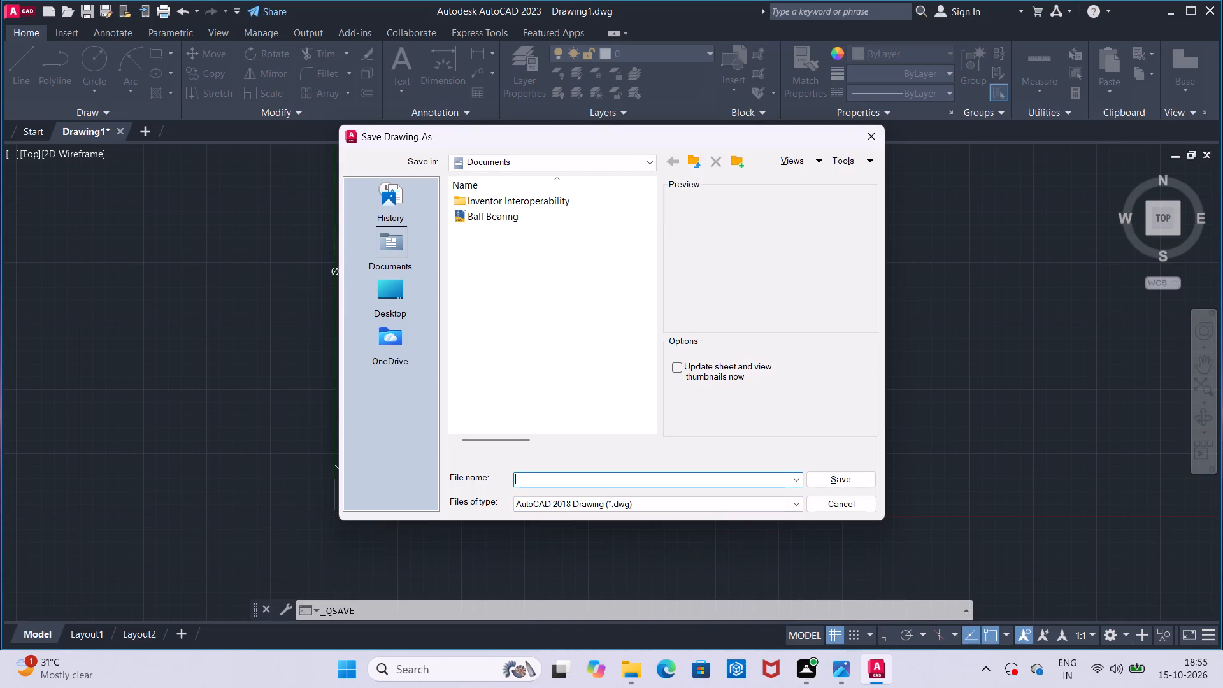
key("f")
type("ork")
key("space")
type("racket")
left_click(812, 485)
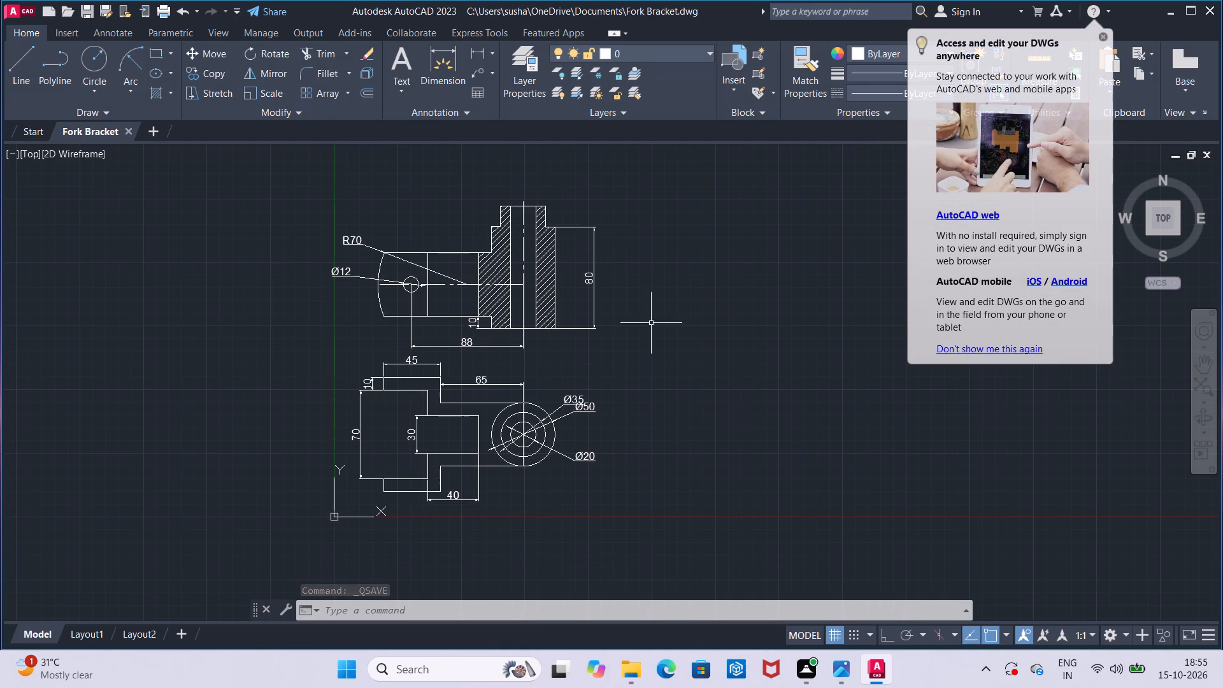
left_click(1106, 34)
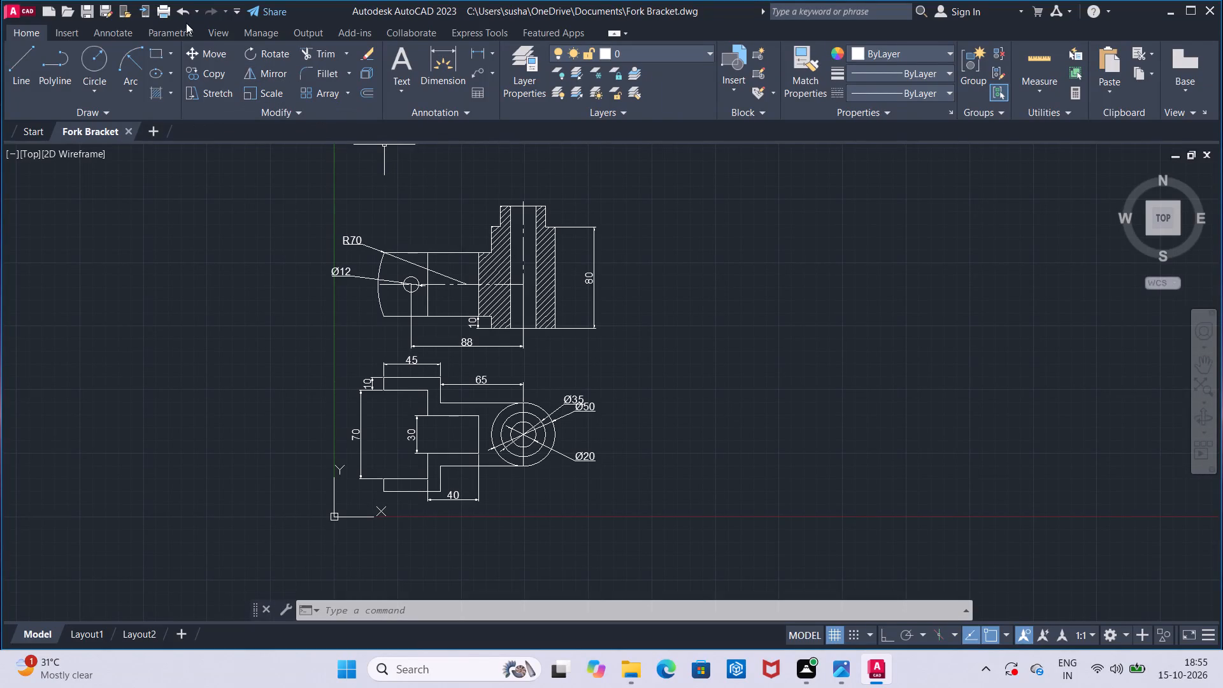
Set up a plot on ISO A4 (297.00 x 210.00 MM) paper, centered, with a window plot area enclosing both dimensioned views.
left_click(164, 3)
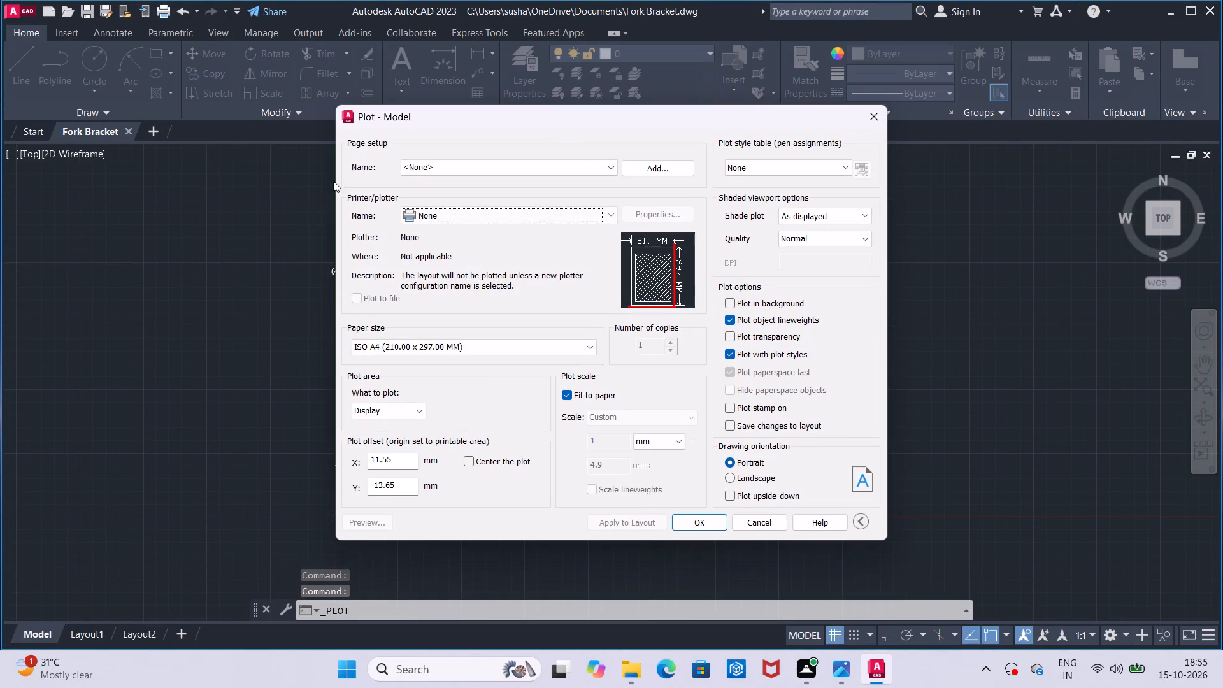
left_click(508, 351)
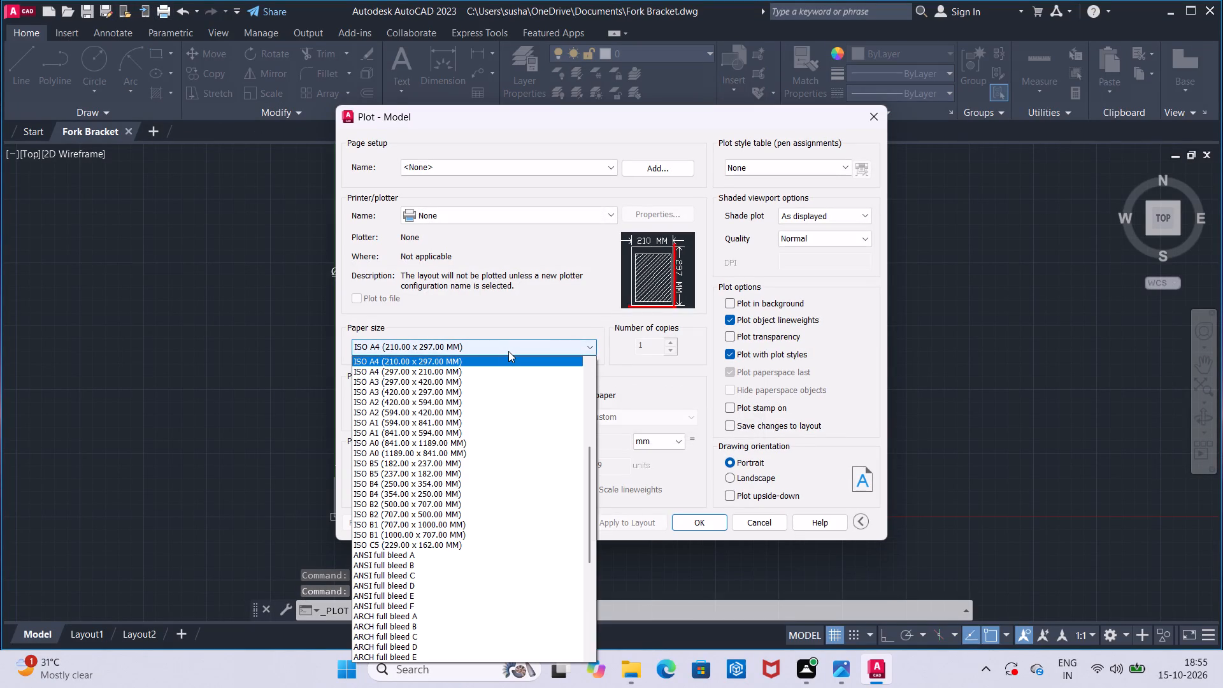
left_click(508, 370)
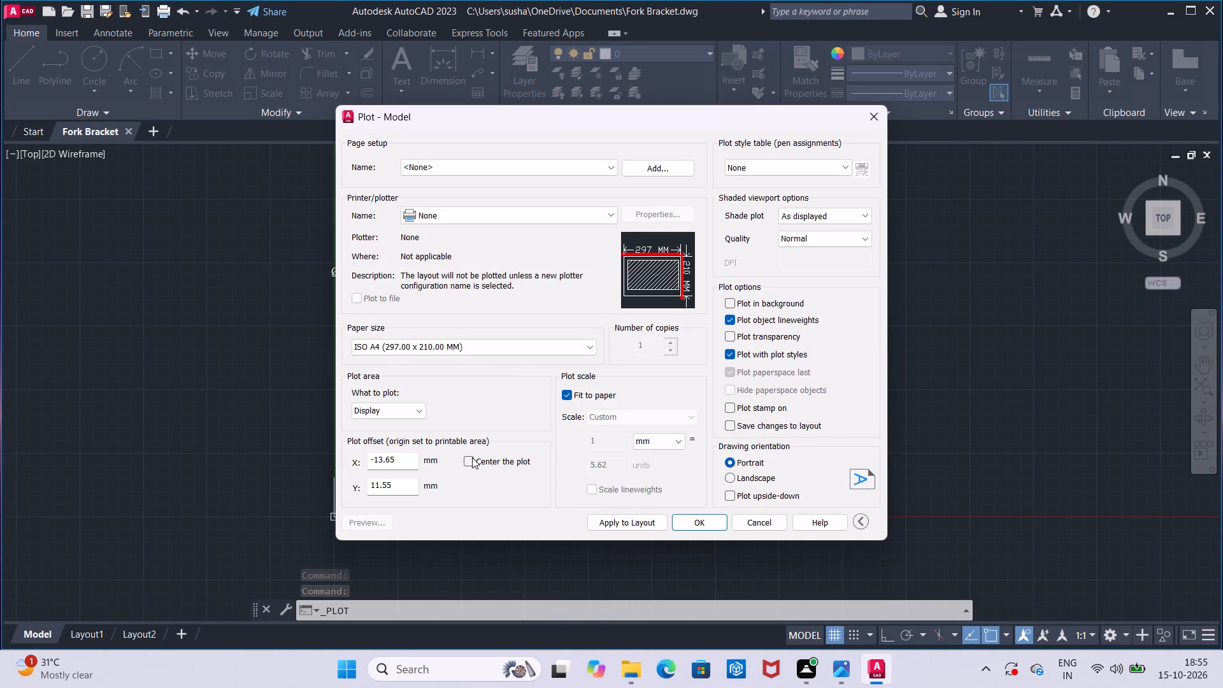
left_click(472, 457)
left_click(414, 407)
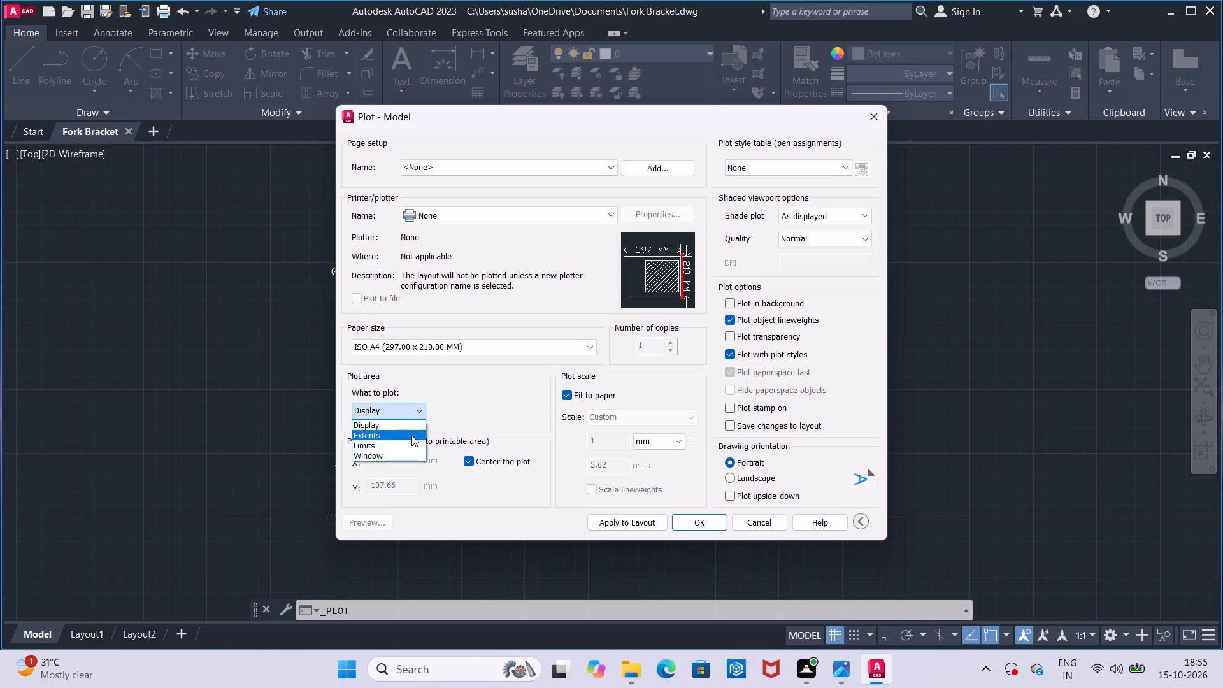
left_click(408, 458)
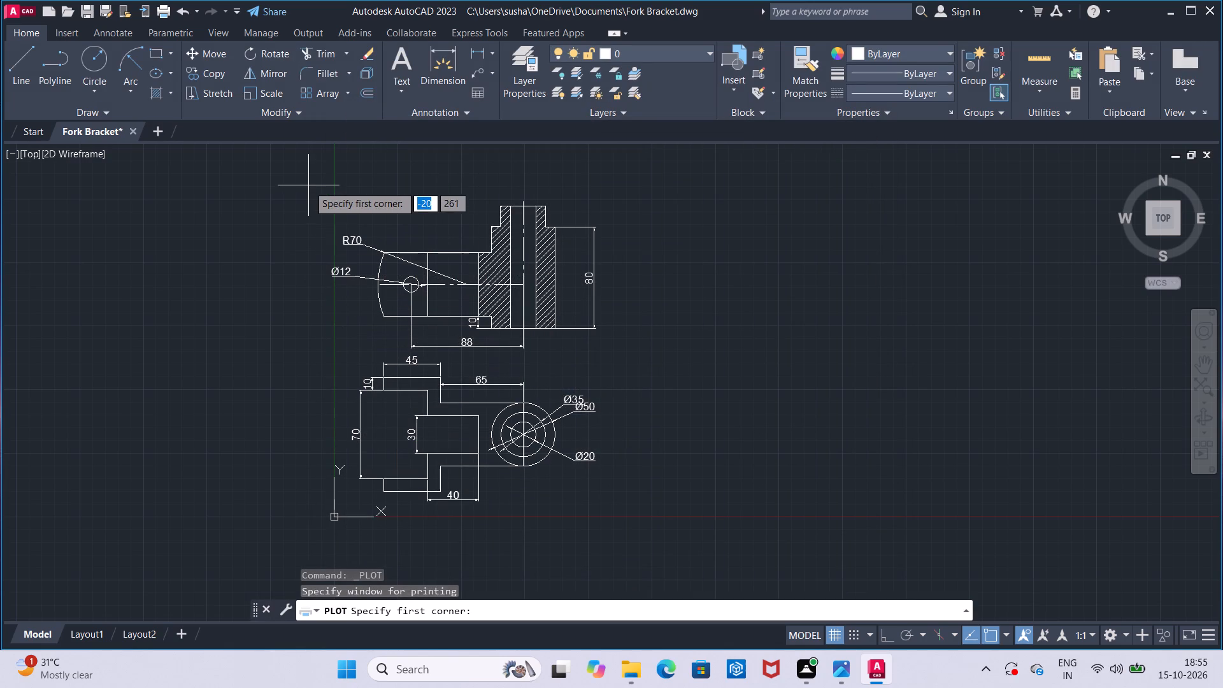
left_click(305, 173)
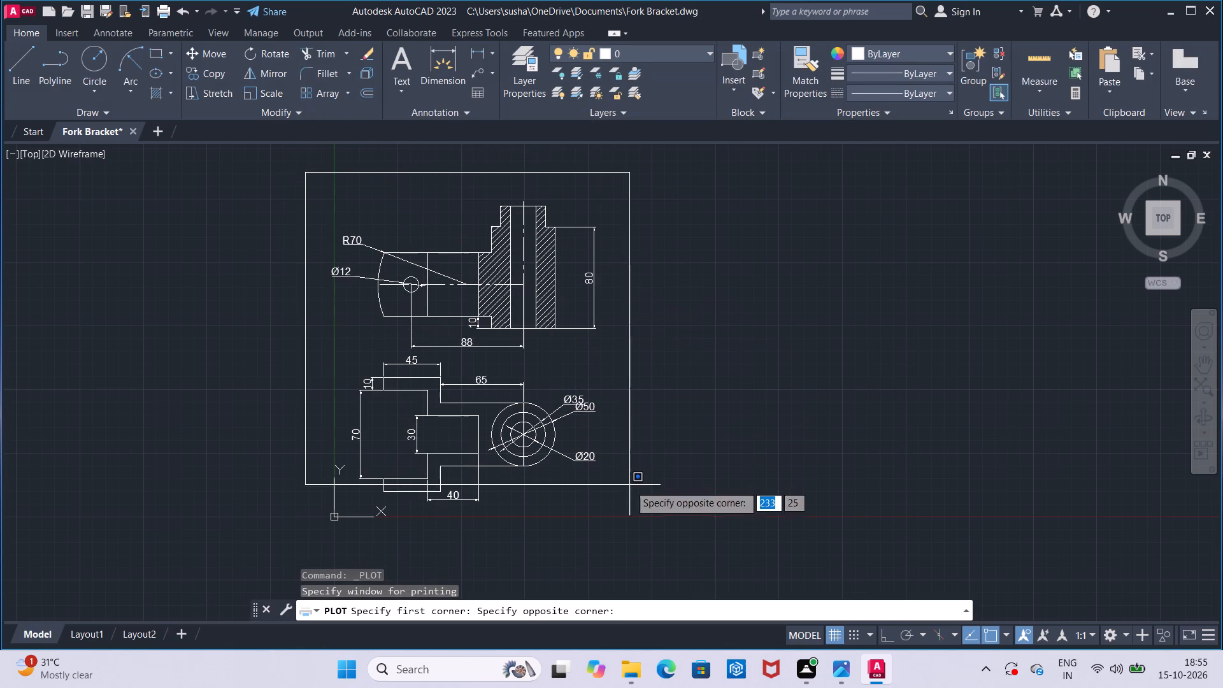
left_click(628, 519)
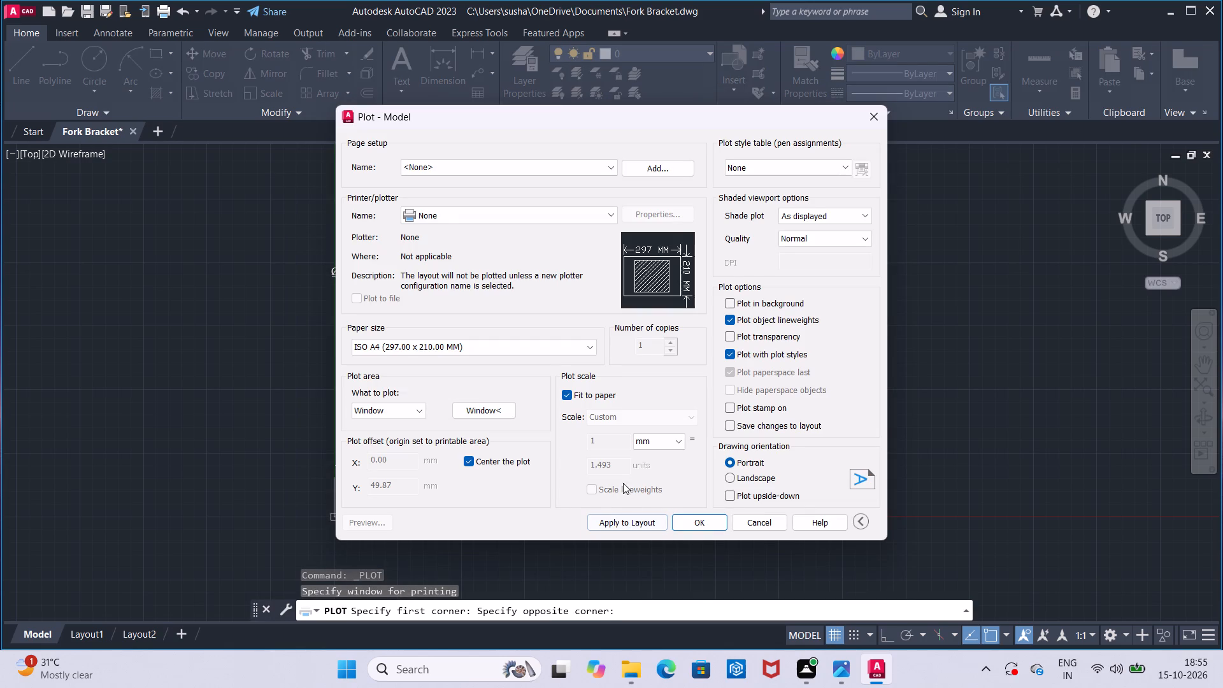
Plot with DWG To PDF.pc3 to "Fork Bracket-Model.pdf" in Documents, look over both views in the PDF, and close it.
left_click(612, 214)
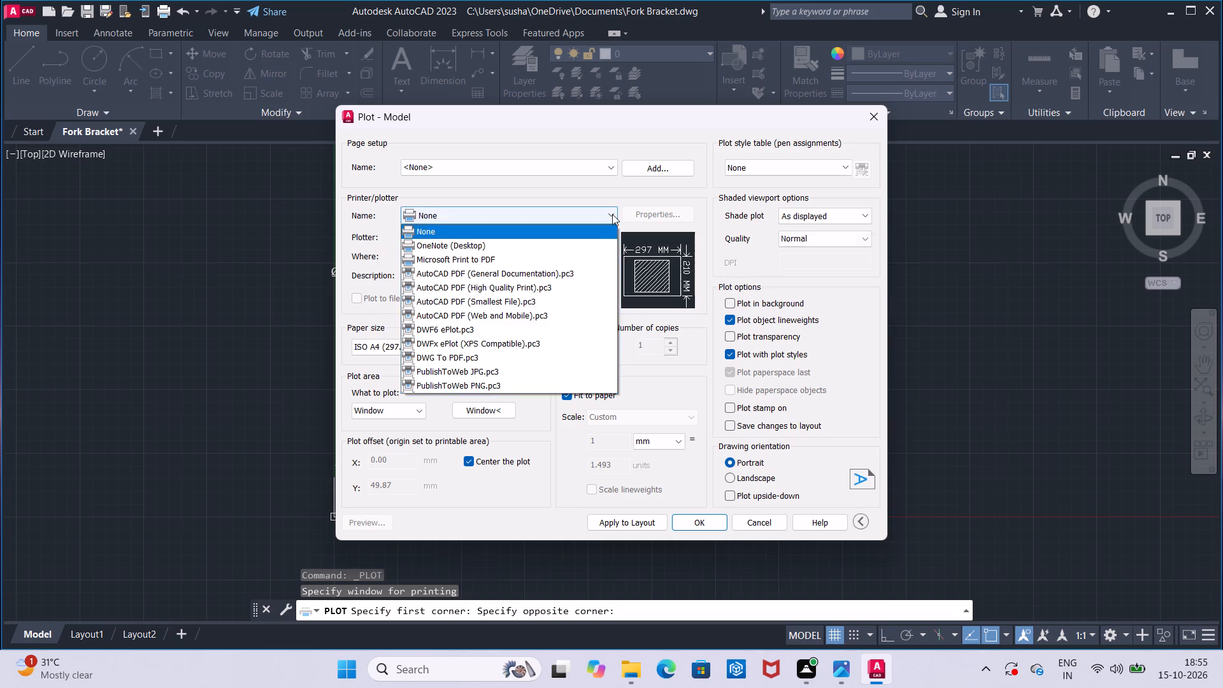
left_click(596, 363)
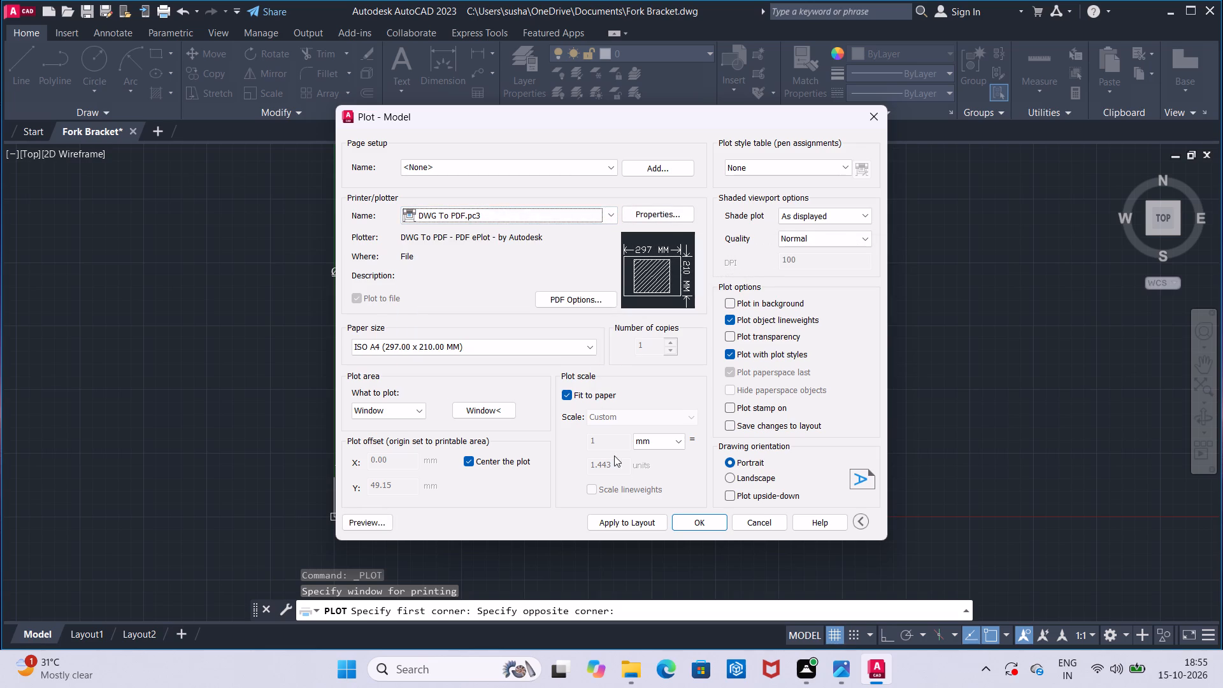
left_click(684, 526)
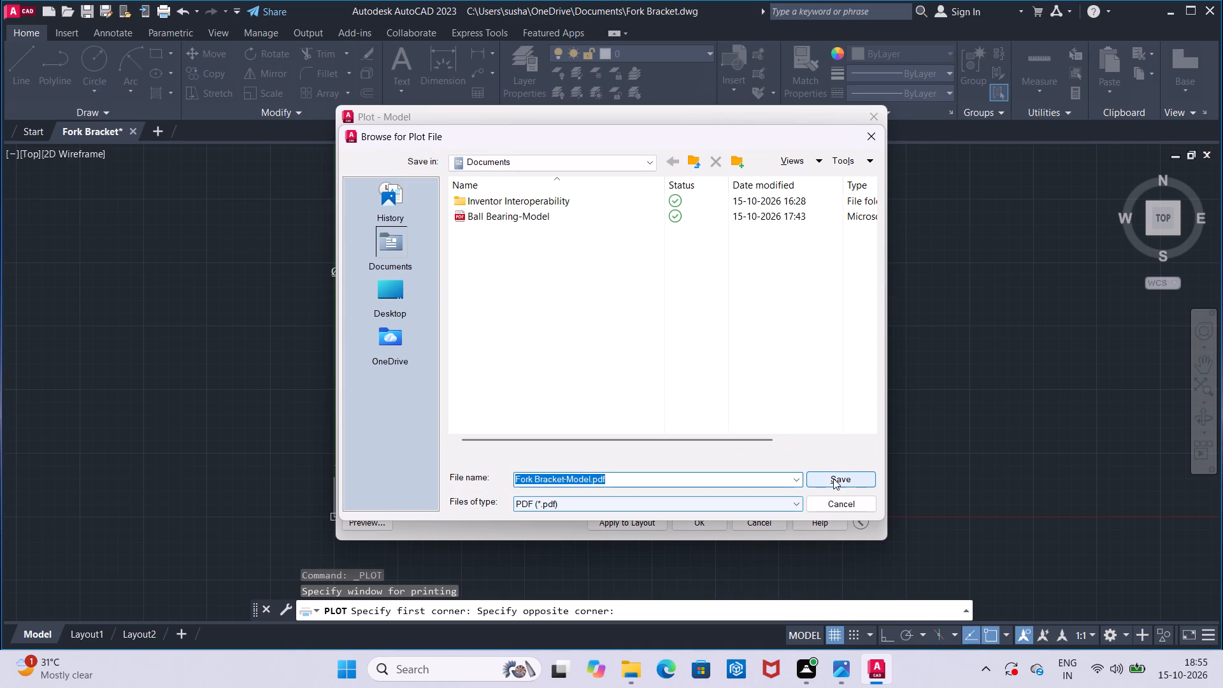
left_click(834, 478)
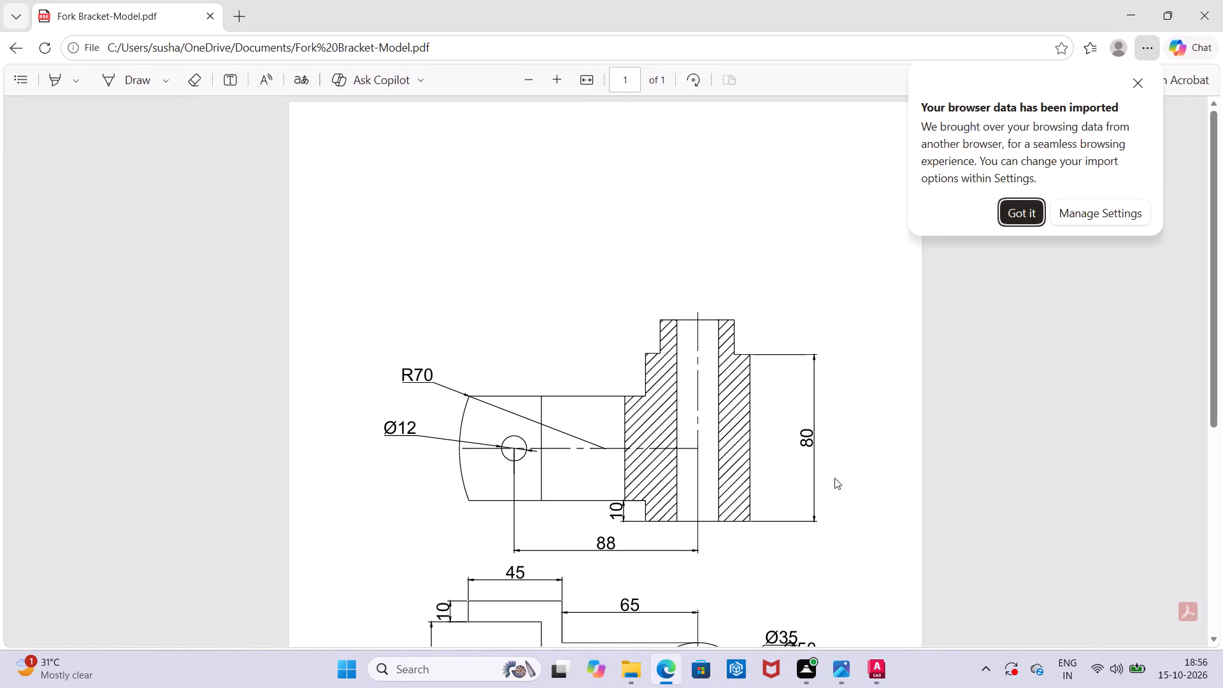
scroll(853, 482, "down", 4)
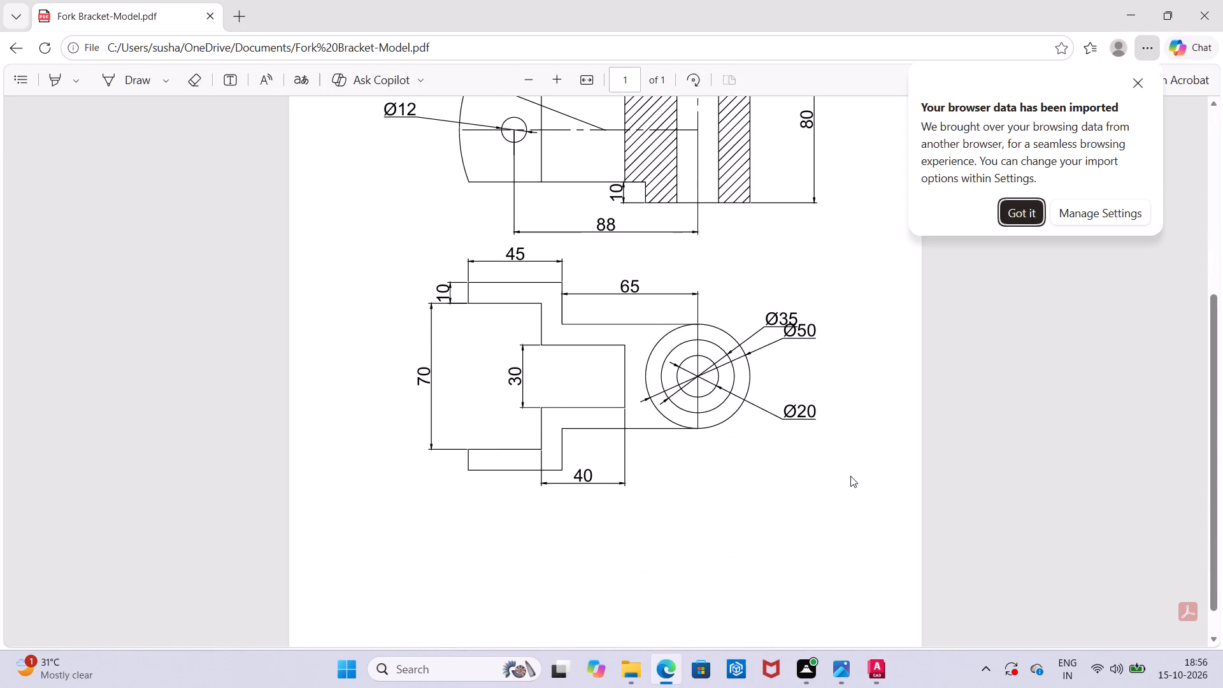
scroll(850, 476, "up", 2)
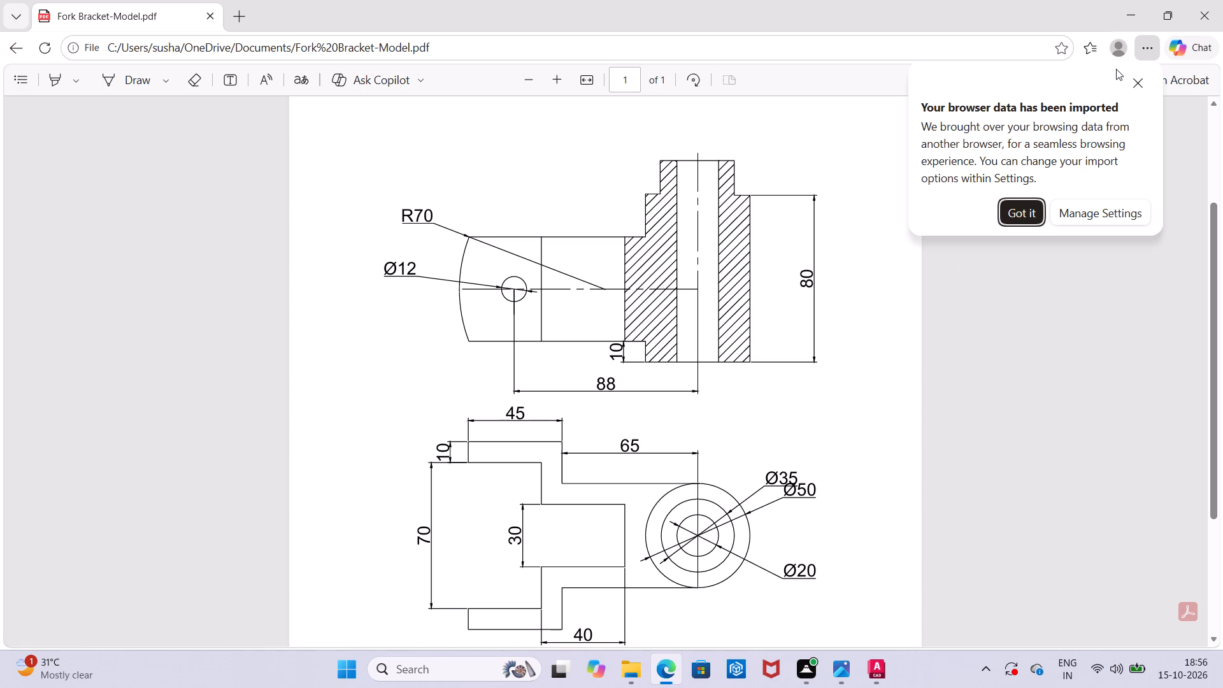
left_click(1192, 14)
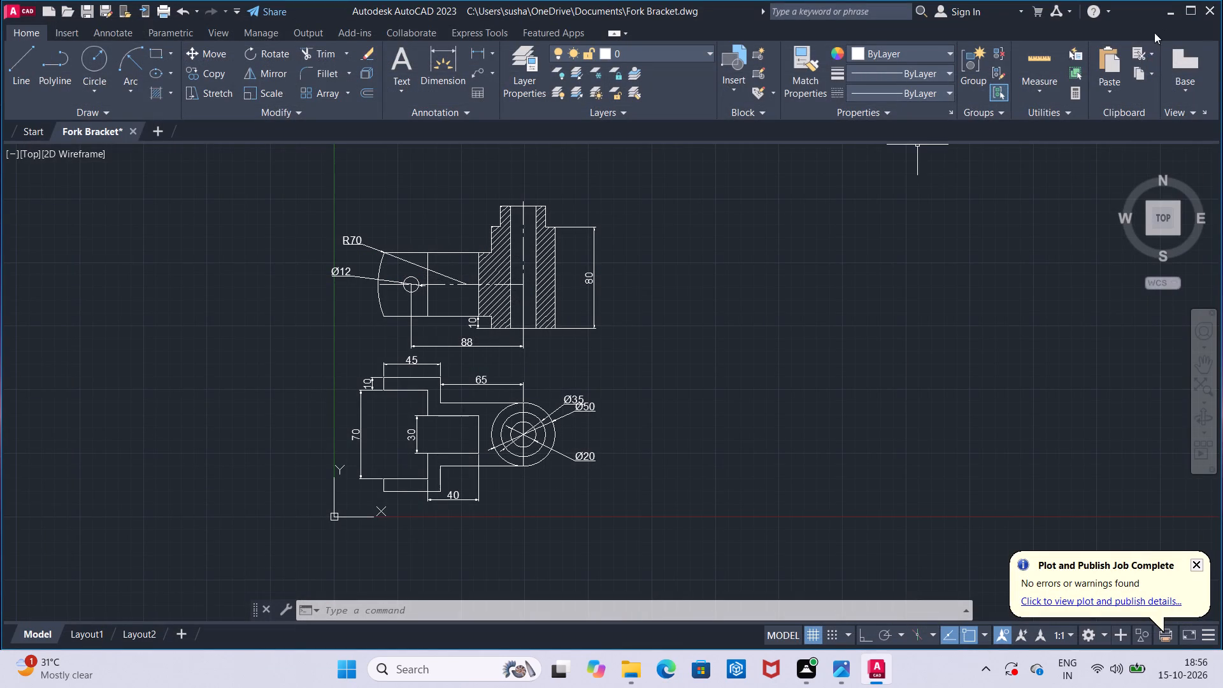
Exit AutoCAD, saving the changes to the Fork Bracket drawing.
left_click(1205, 15)
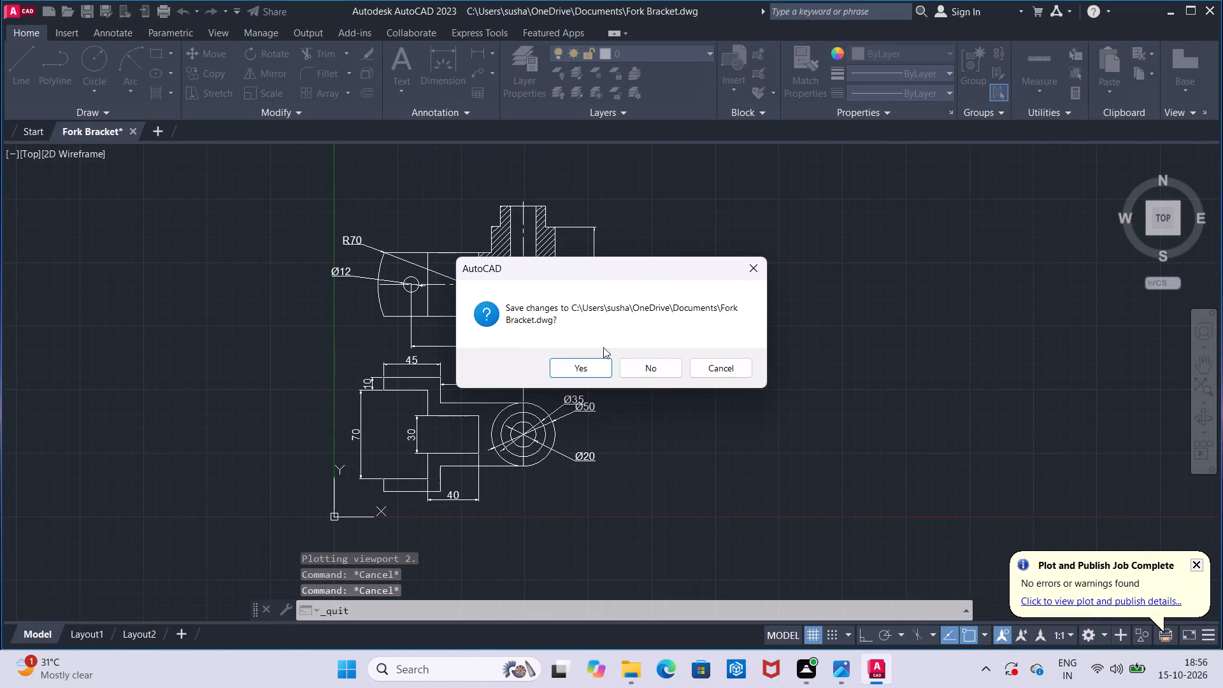
left_click(602, 362)
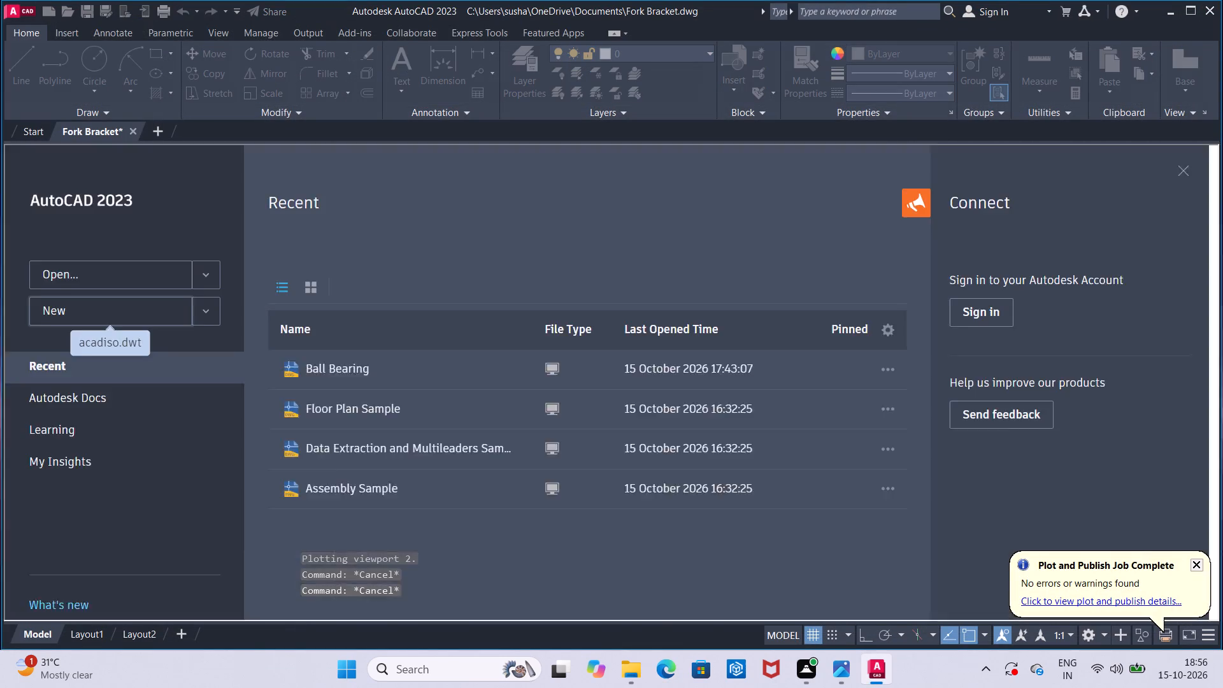